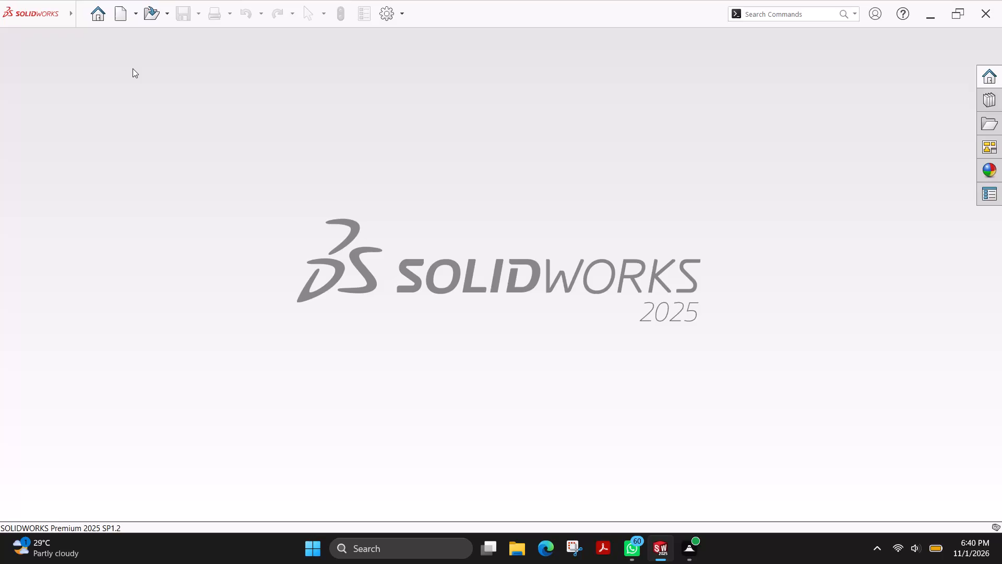
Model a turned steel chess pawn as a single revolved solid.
Create a new part document.
left_click(111, 11)
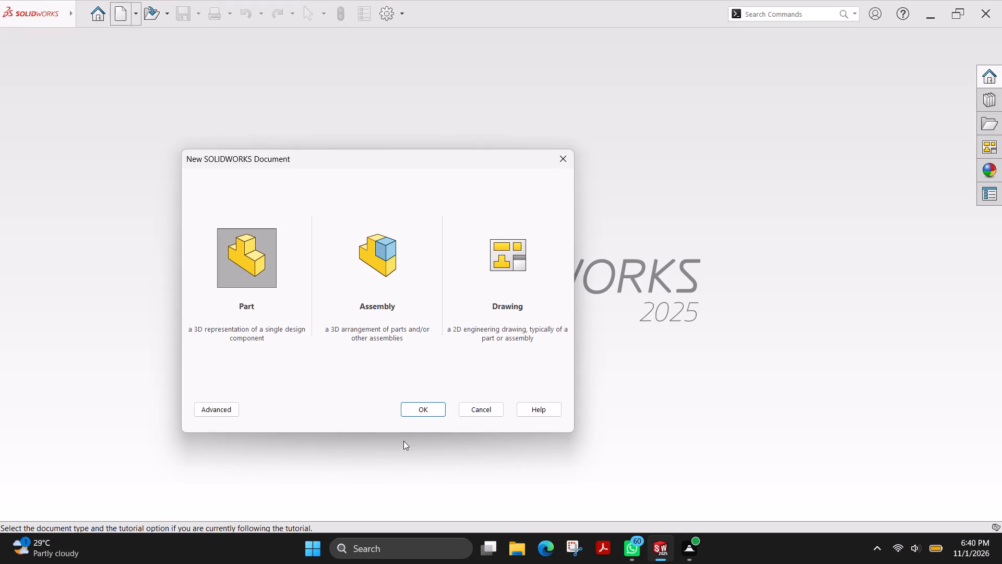
left_click(436, 408)
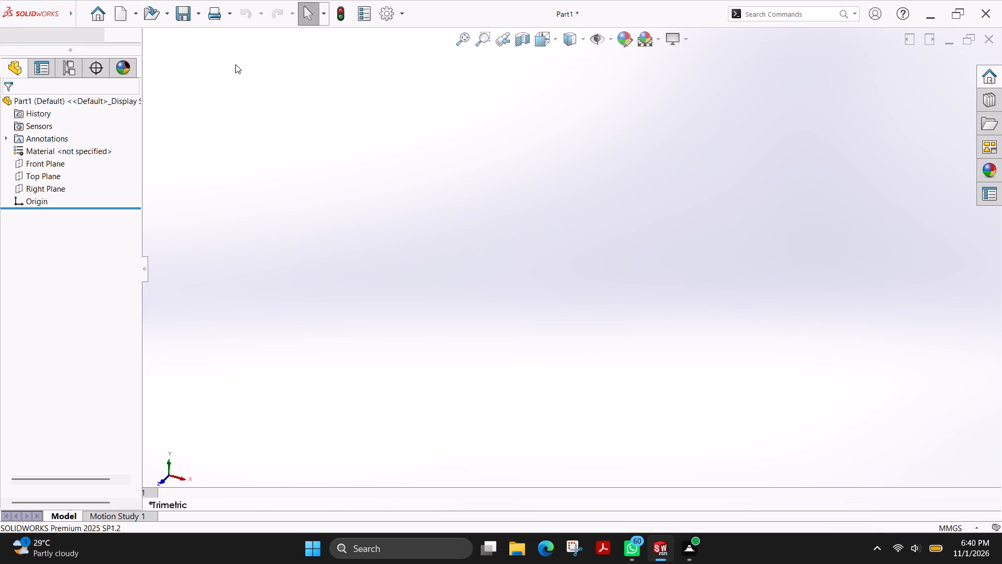
Start a new sketch on the Front Plane.
left_click(58, 100)
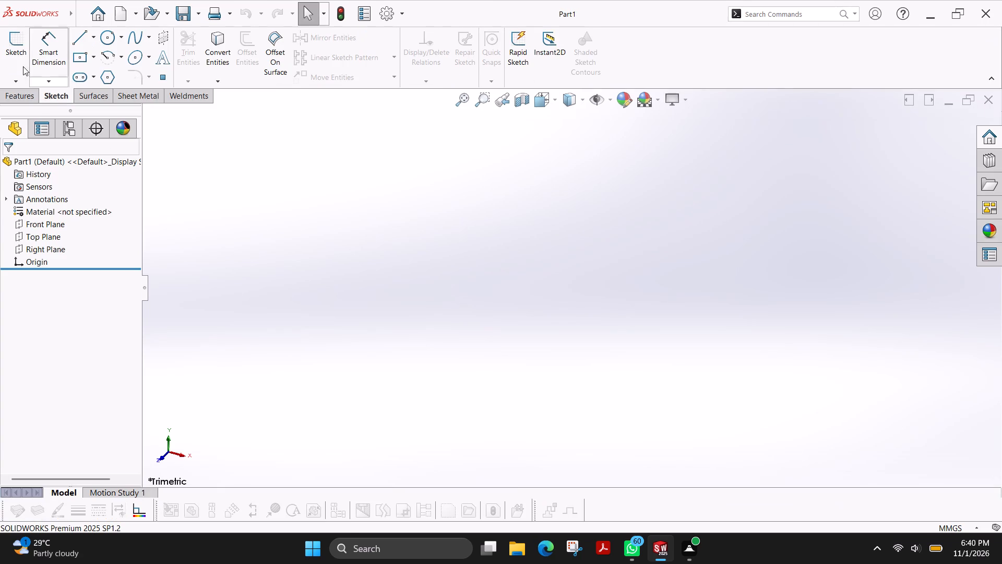
left_click(18, 56)
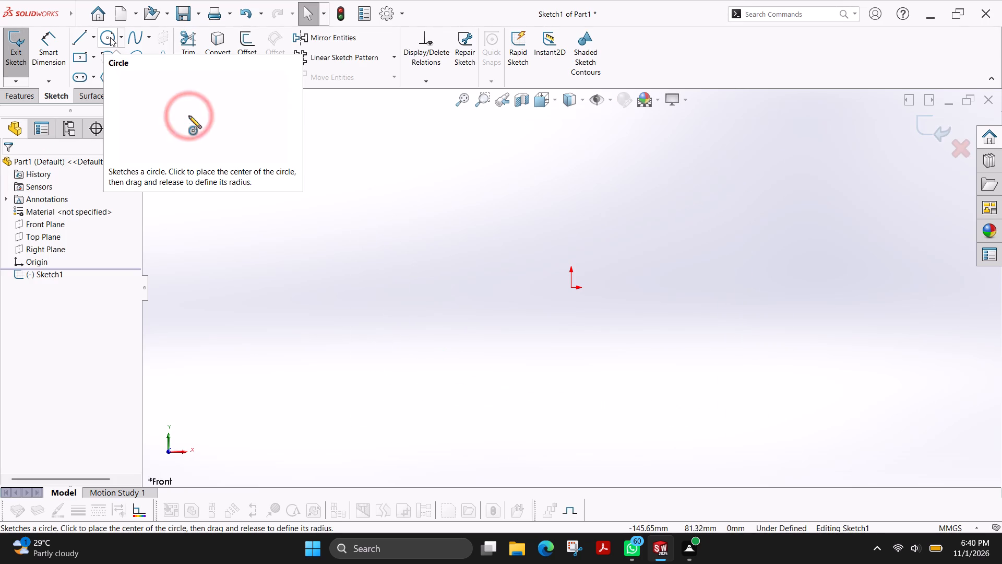
Sketch a vertical line about 76 mm long straight down from the origin and make it construction geometry.
left_click(79, 38)
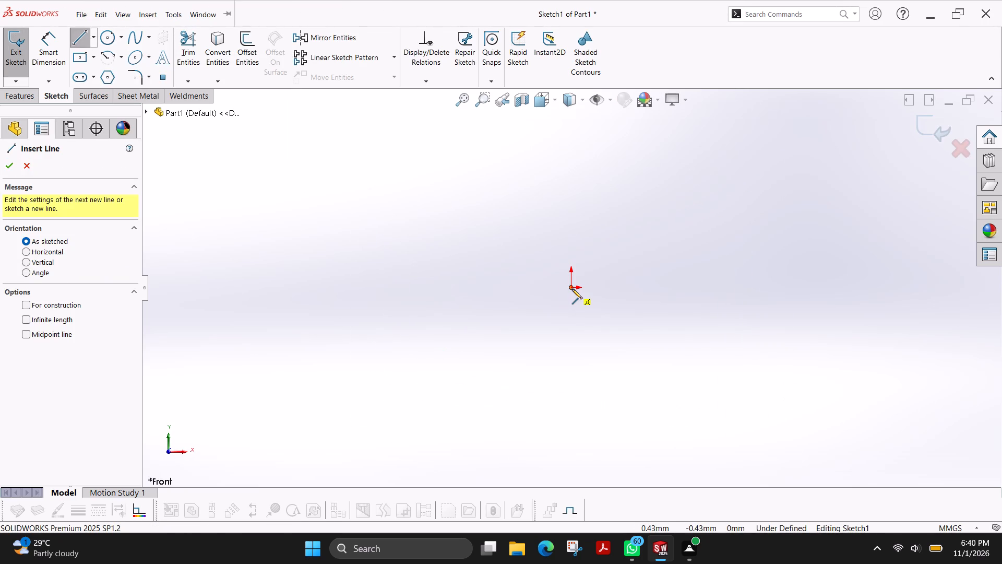
left_click(572, 289)
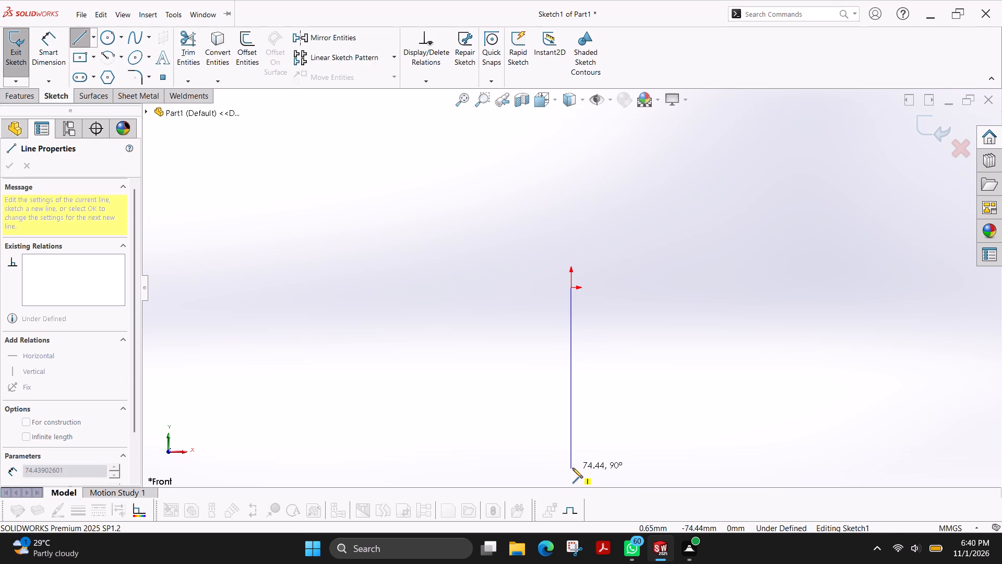
left_click(572, 472)
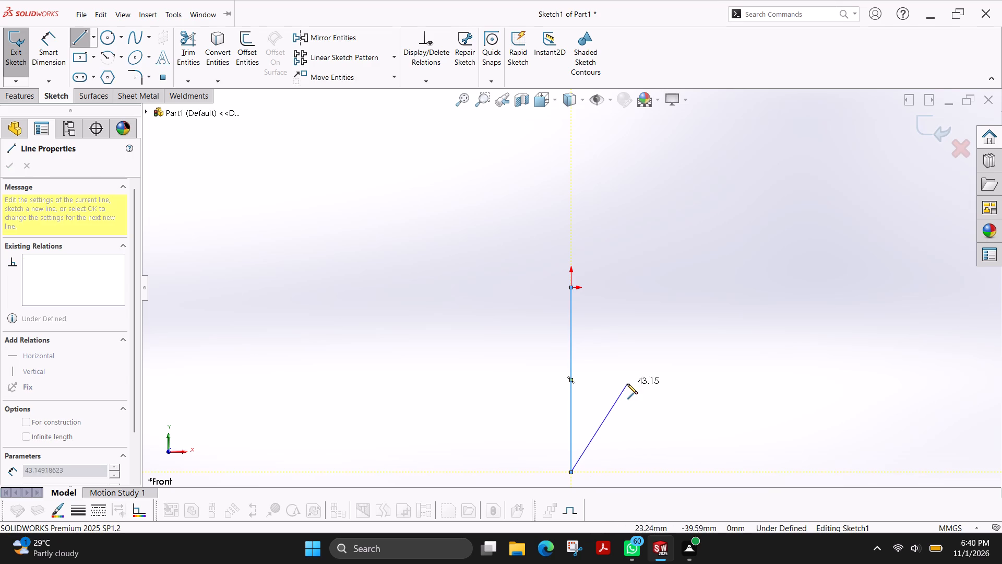
key("Escape")
left_click(571, 415)
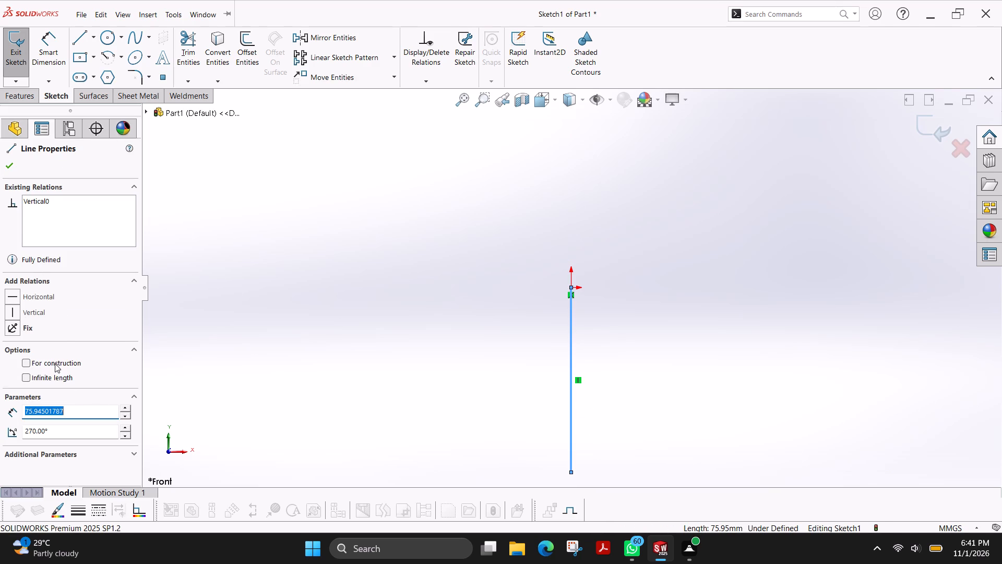
left_click(55, 363)
key("Escape")
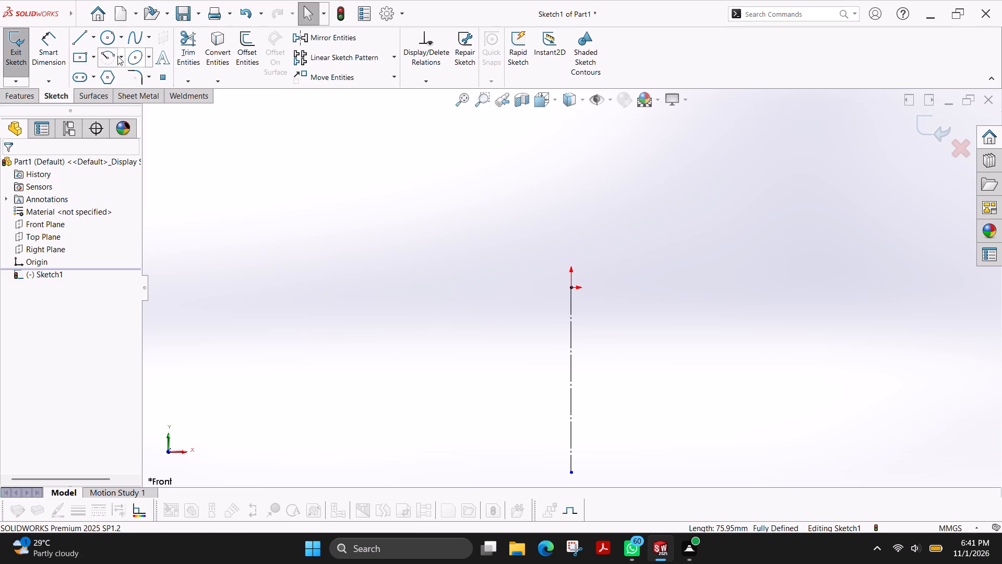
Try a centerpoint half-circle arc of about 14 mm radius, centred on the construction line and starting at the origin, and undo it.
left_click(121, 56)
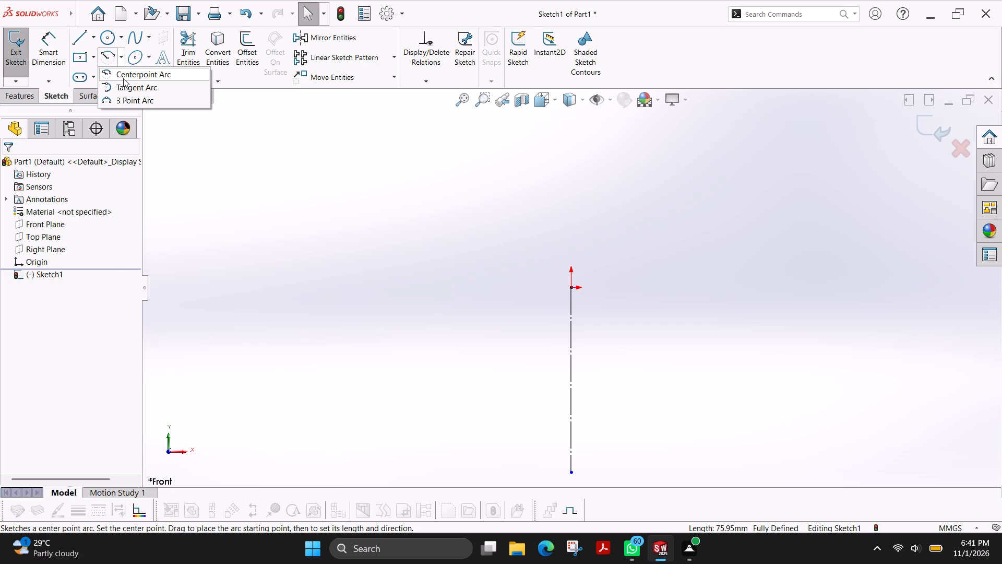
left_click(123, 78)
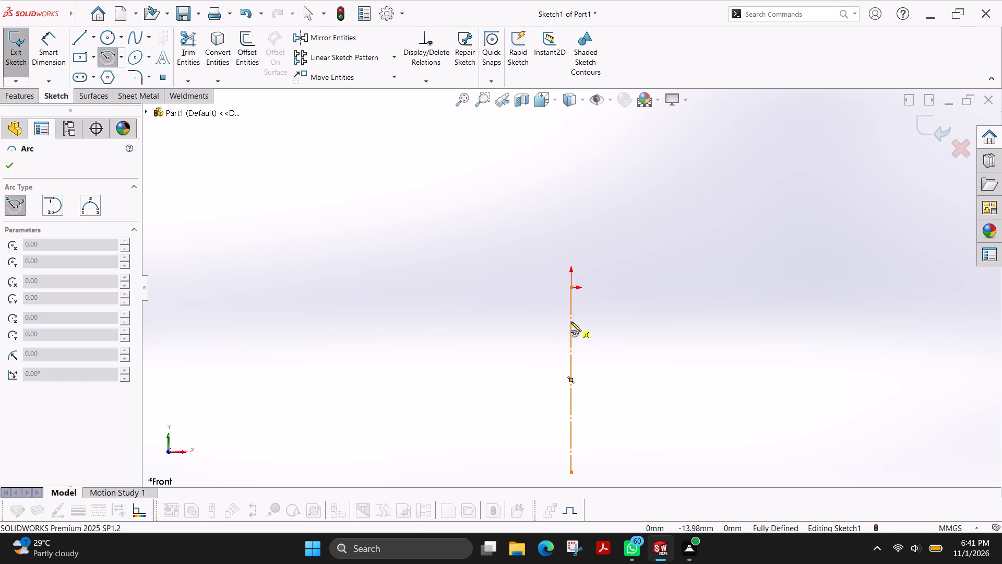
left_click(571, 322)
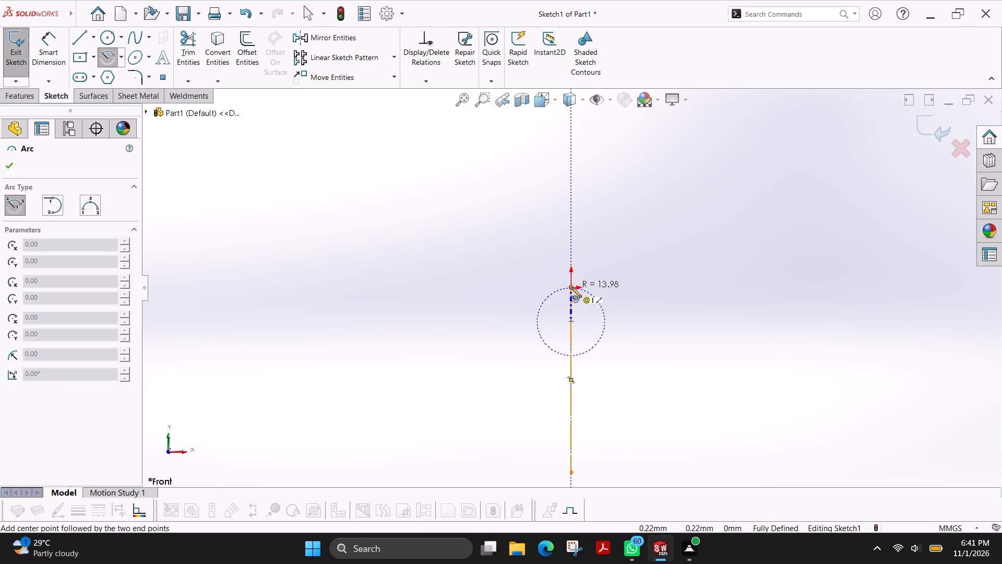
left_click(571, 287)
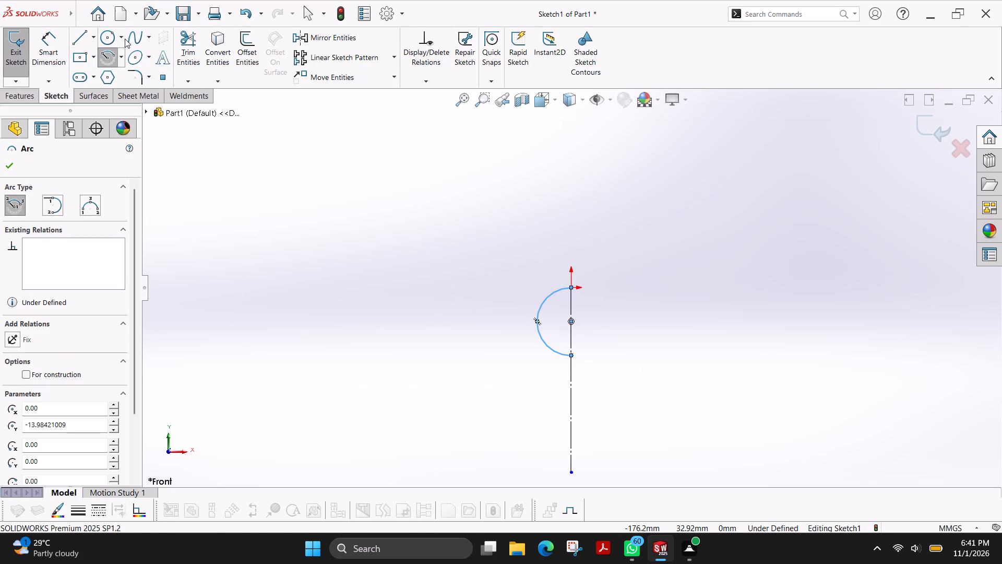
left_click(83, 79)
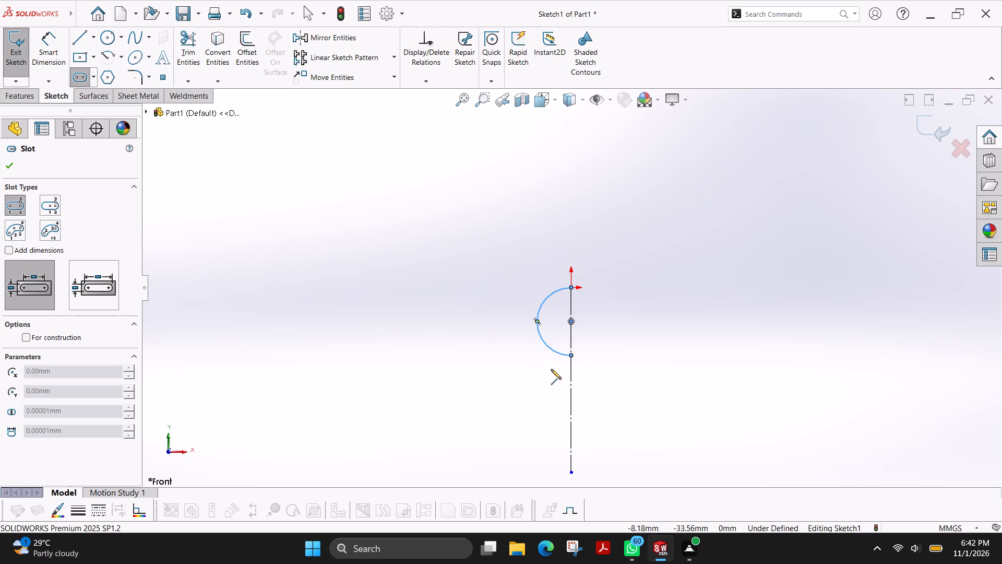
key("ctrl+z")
Sketch a circle of about 16 mm radius centred on the construction line, with its edge at the origin.
left_click(109, 38)
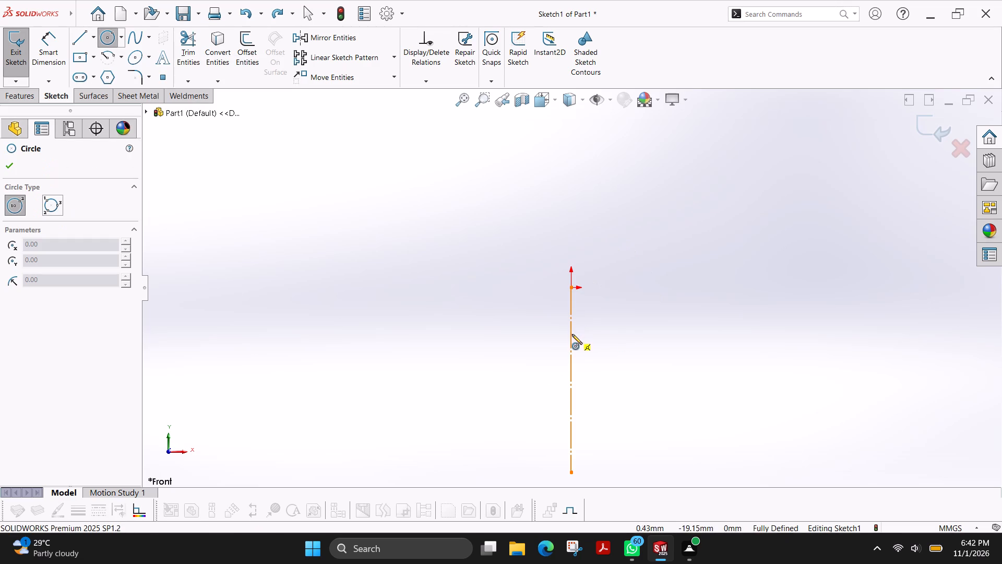
left_click(571, 326)
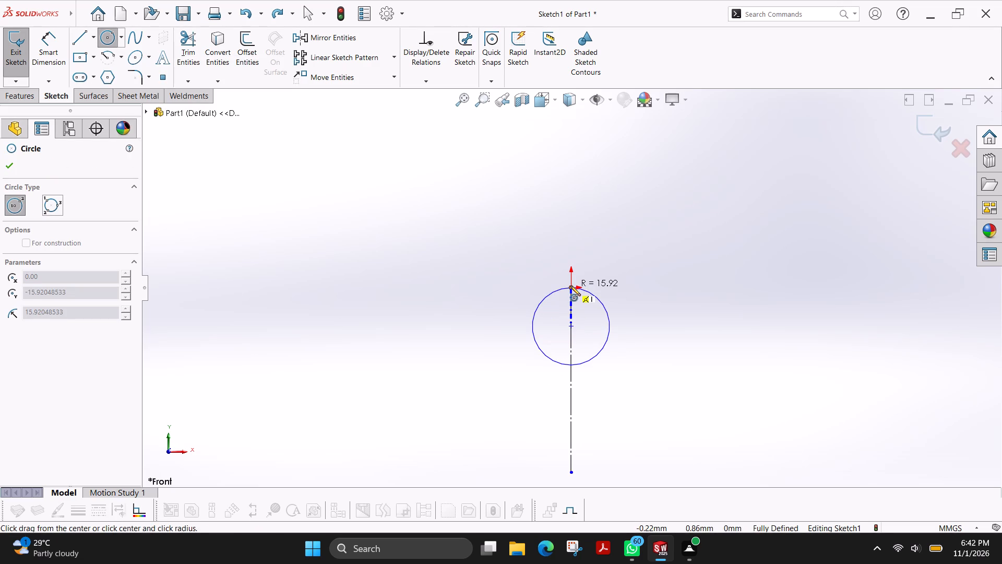
left_click(569, 286)
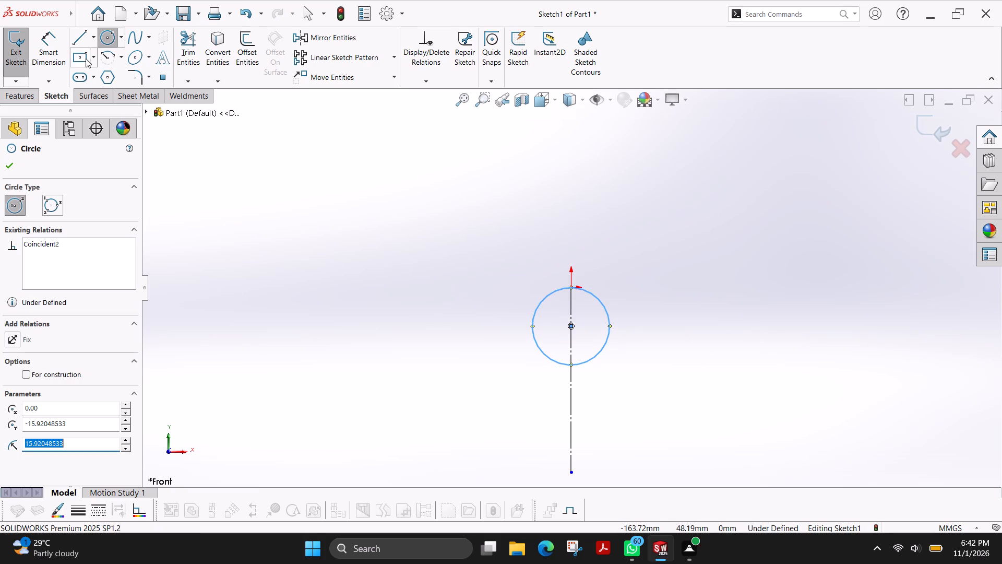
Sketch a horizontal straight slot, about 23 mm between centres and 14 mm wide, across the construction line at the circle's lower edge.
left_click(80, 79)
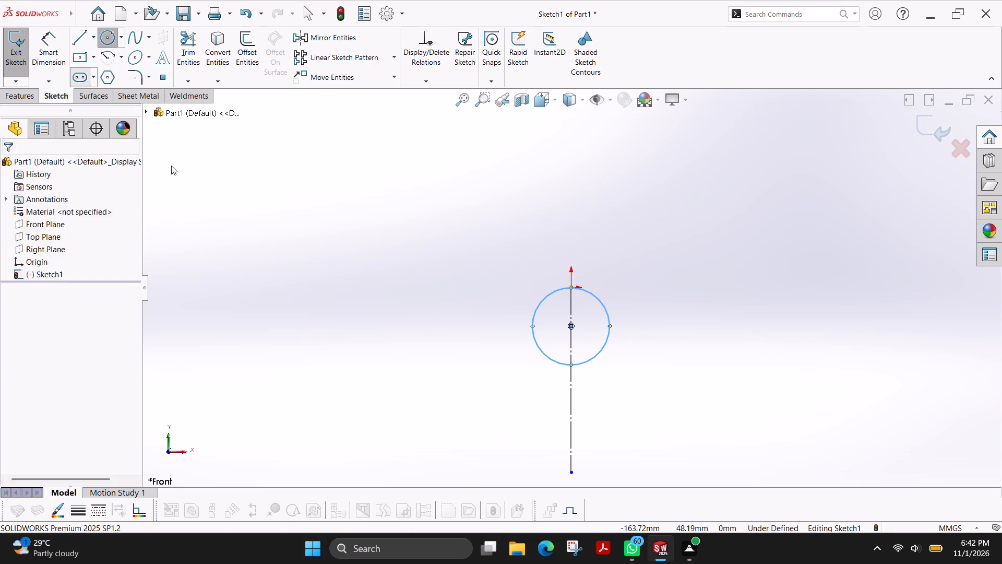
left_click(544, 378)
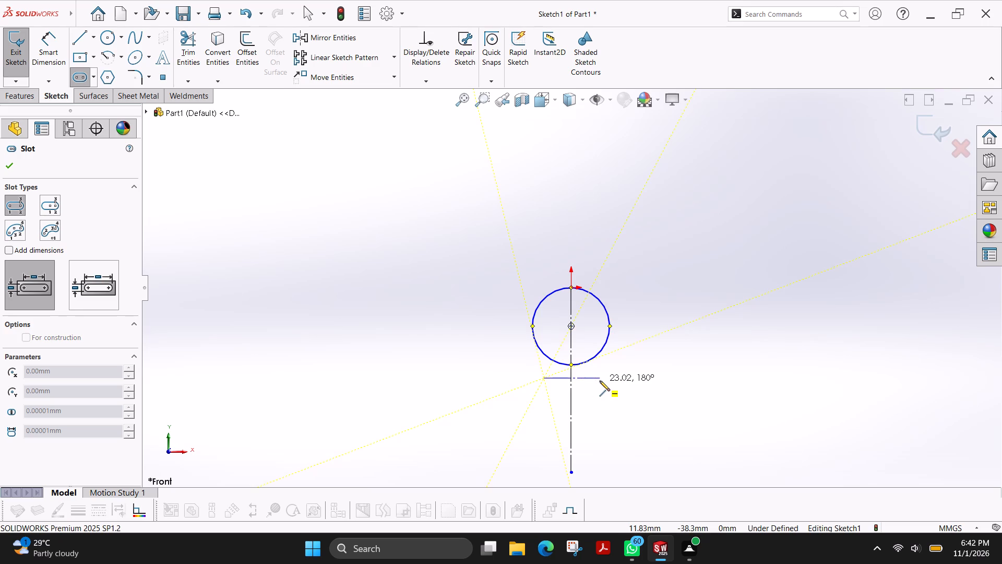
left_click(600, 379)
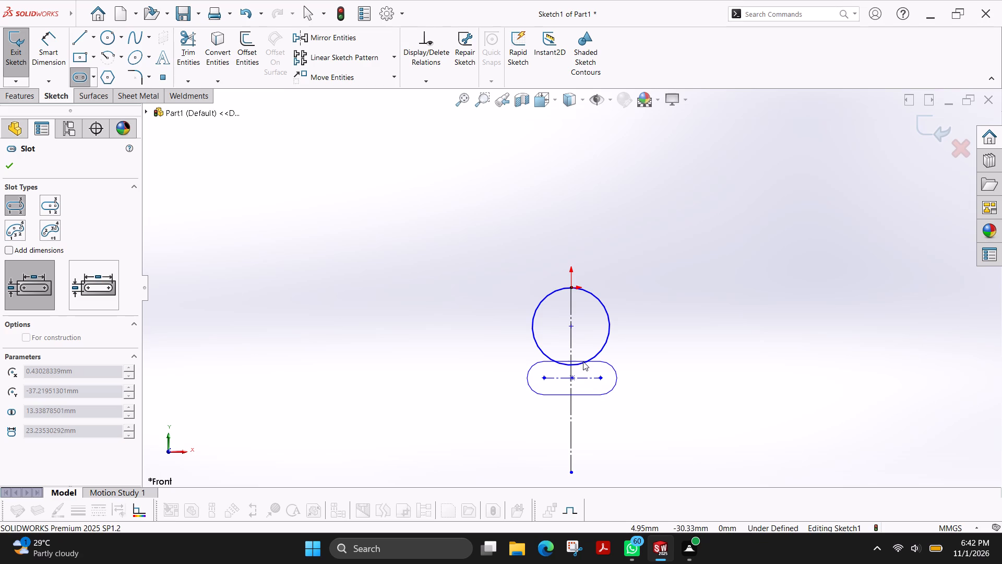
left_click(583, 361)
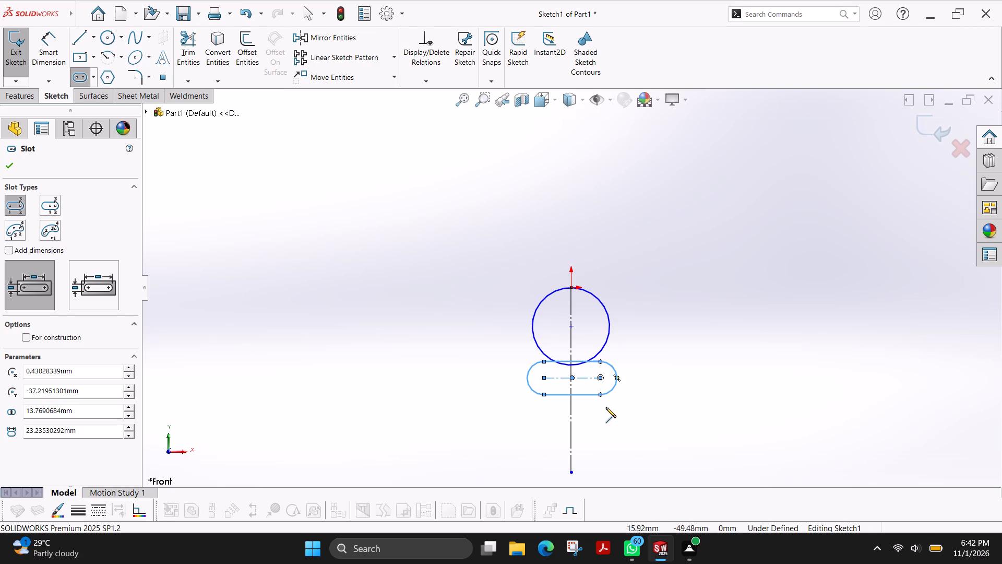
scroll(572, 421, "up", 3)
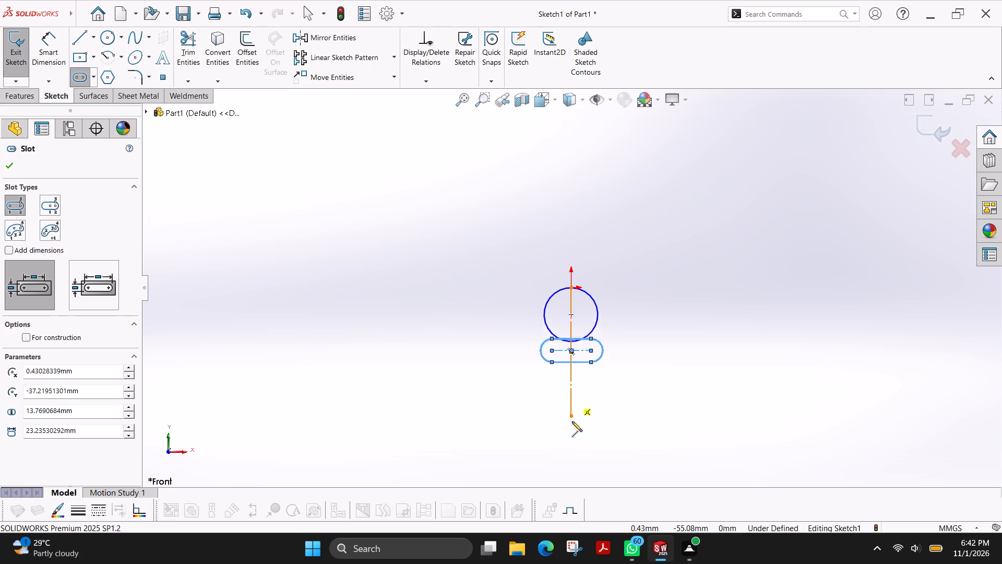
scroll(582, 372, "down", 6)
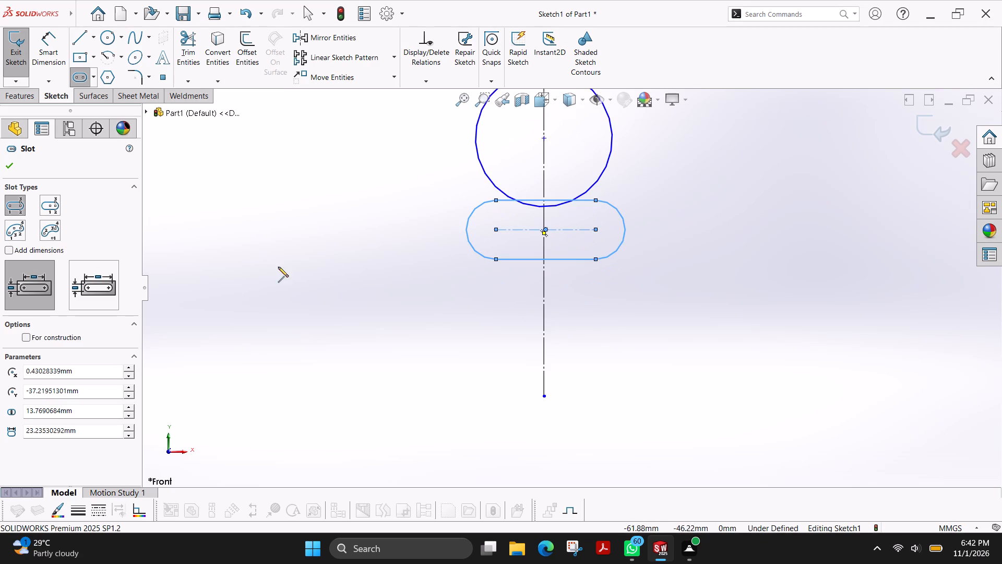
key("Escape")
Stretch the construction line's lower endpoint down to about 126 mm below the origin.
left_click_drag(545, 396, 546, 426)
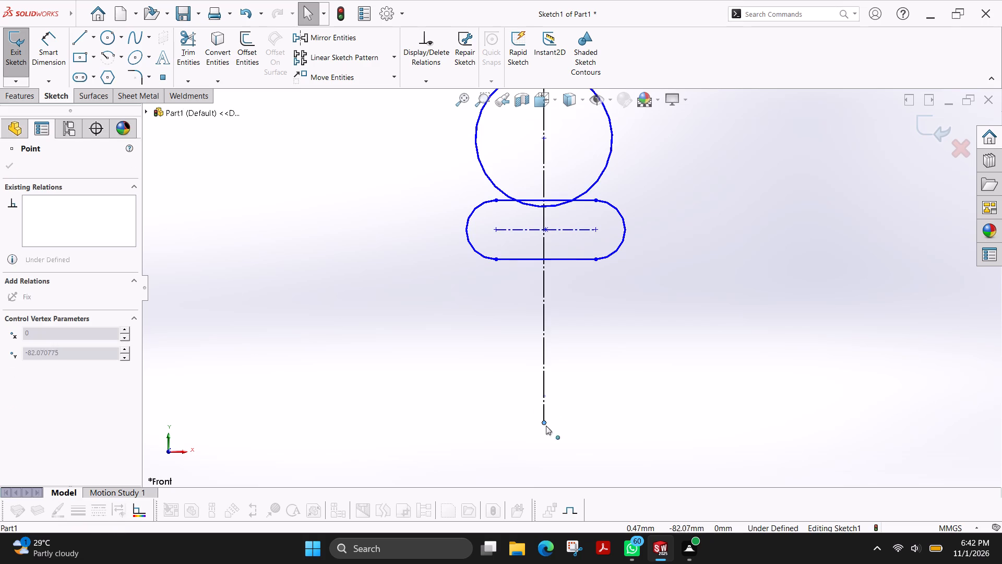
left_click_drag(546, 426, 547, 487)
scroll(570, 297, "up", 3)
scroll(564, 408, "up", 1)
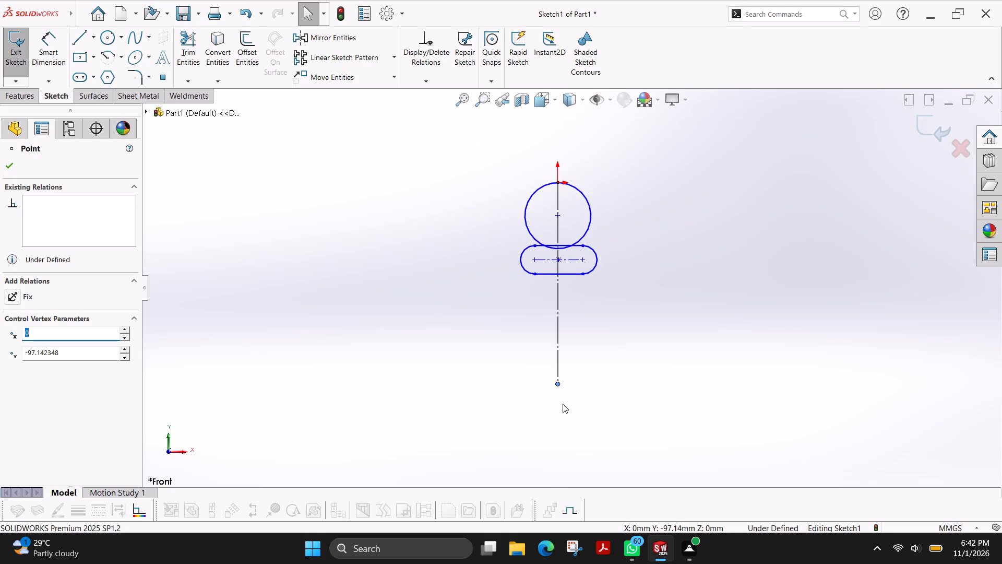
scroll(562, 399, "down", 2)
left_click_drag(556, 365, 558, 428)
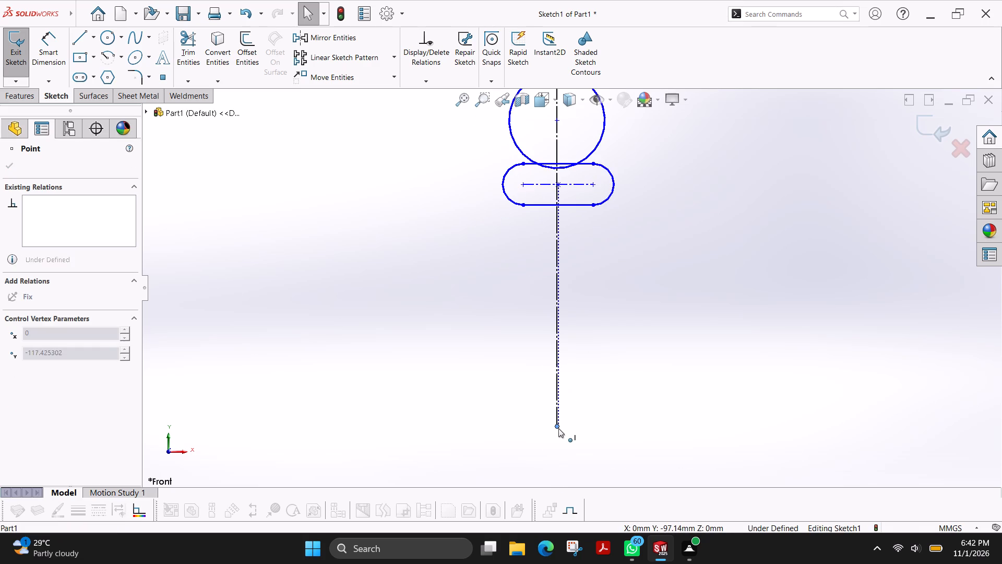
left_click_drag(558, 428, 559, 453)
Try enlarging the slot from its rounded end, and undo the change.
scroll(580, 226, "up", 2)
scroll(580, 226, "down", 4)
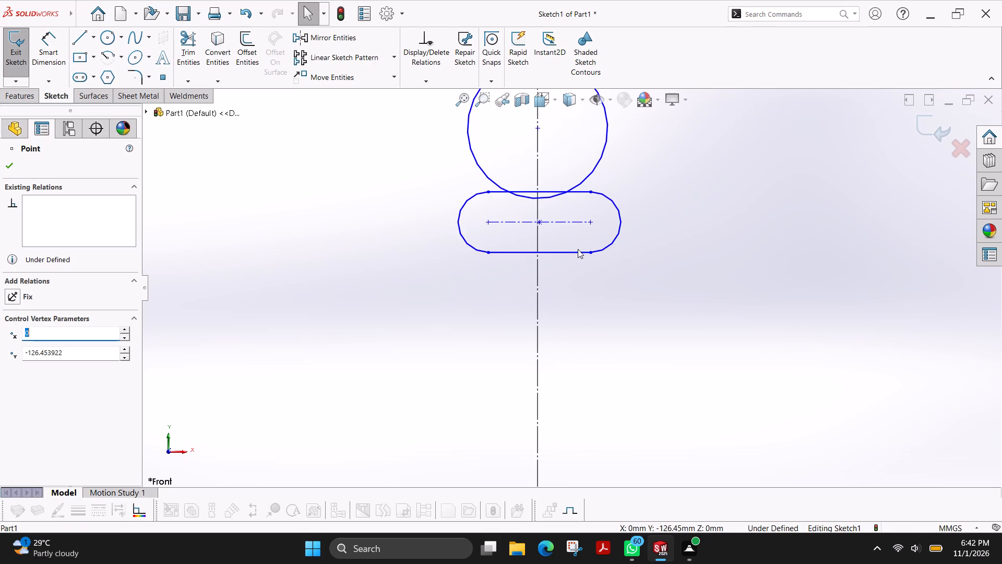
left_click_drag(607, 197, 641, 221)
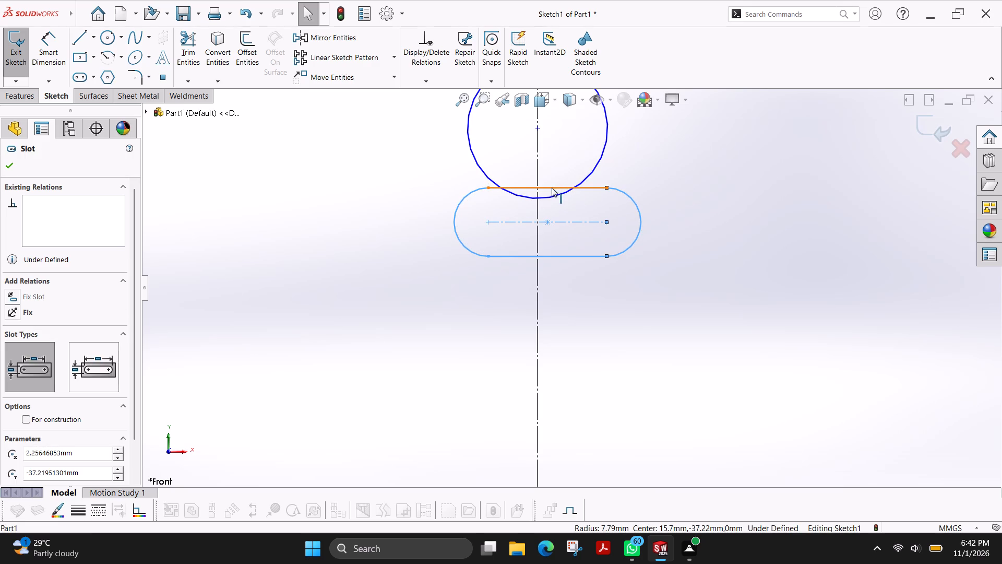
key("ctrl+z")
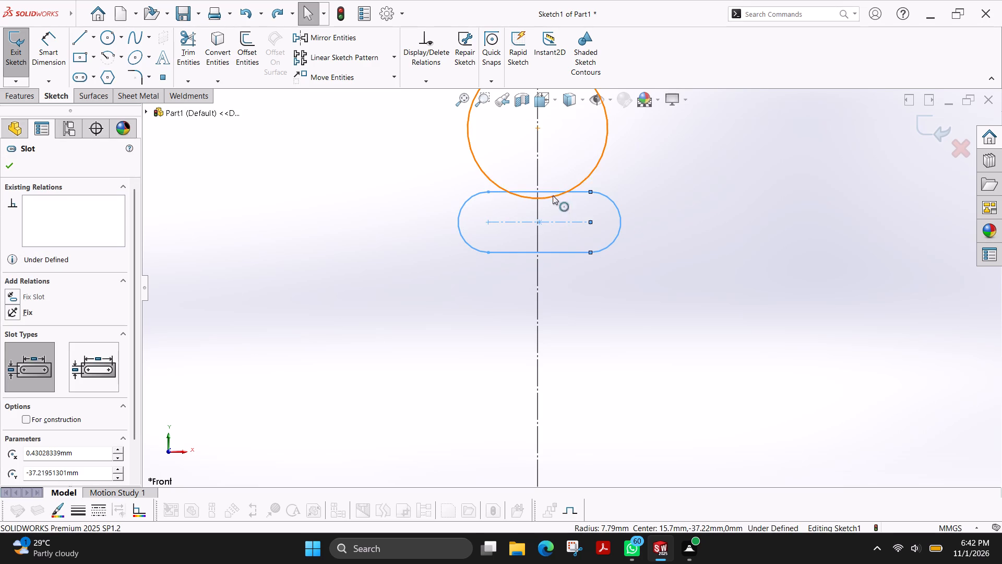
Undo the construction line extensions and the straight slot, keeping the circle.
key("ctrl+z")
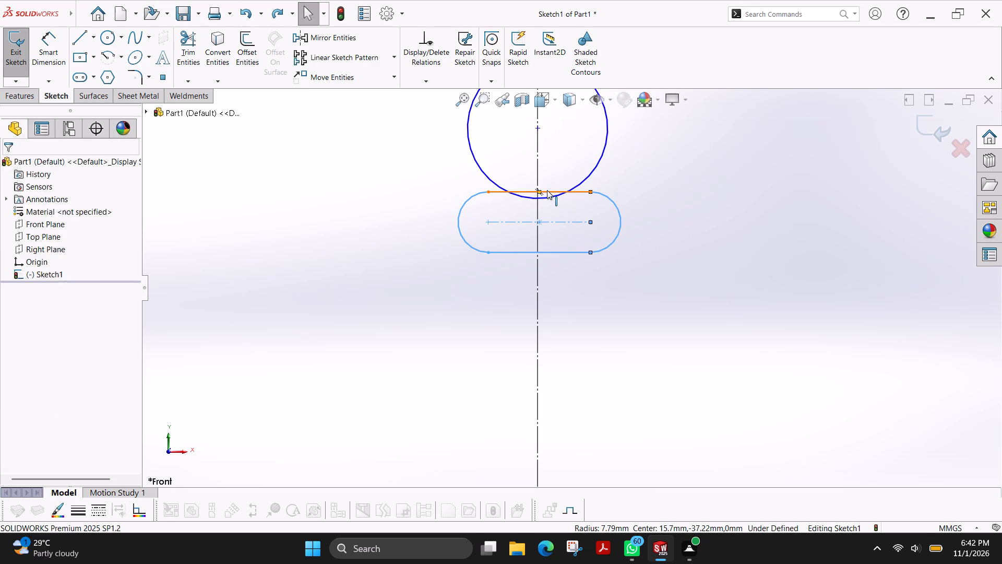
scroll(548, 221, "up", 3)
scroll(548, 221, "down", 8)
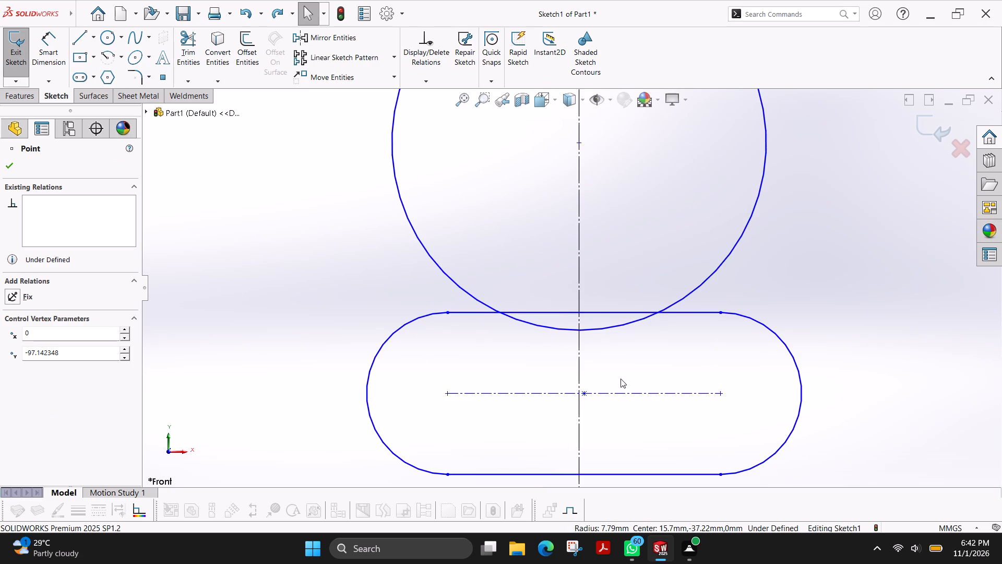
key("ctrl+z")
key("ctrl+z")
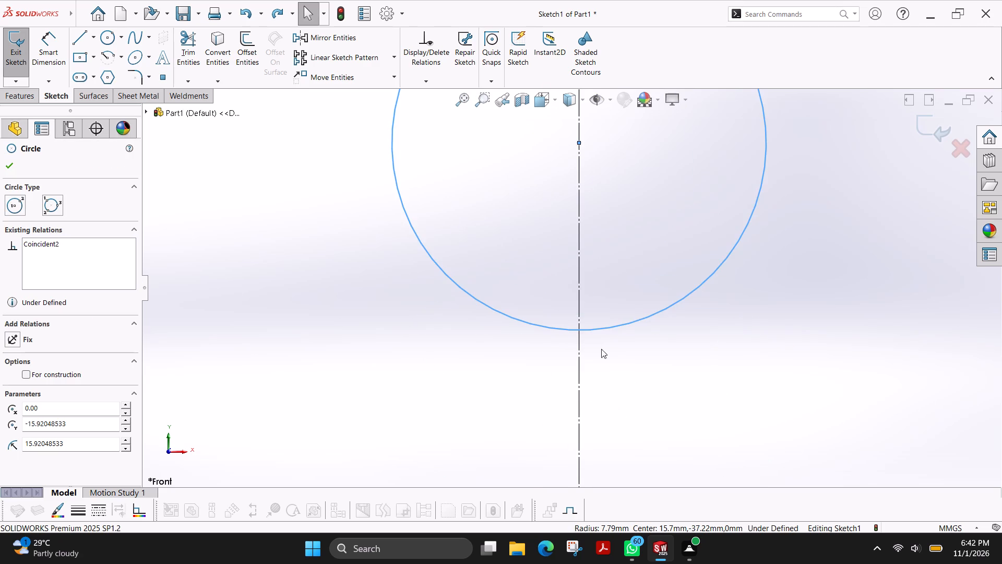
Sketch a horizontal centerpoint straight slot, about 25 mm between centres, centred on the construction line just below the circle's lower edge.
scroll(600, 343, "up", 6)
scroll(587, 285, "down", 2)
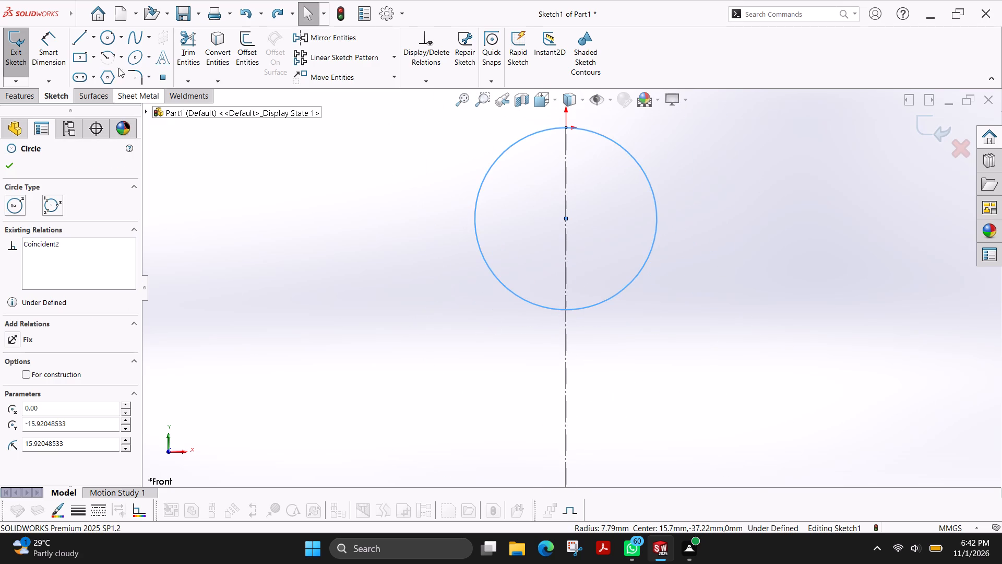
left_click(85, 79)
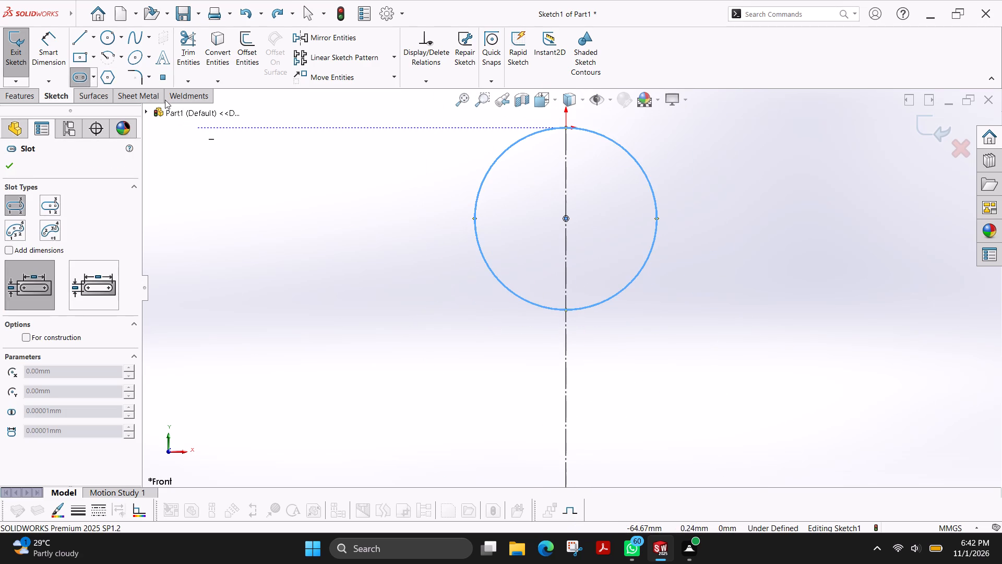
left_click(95, 78)
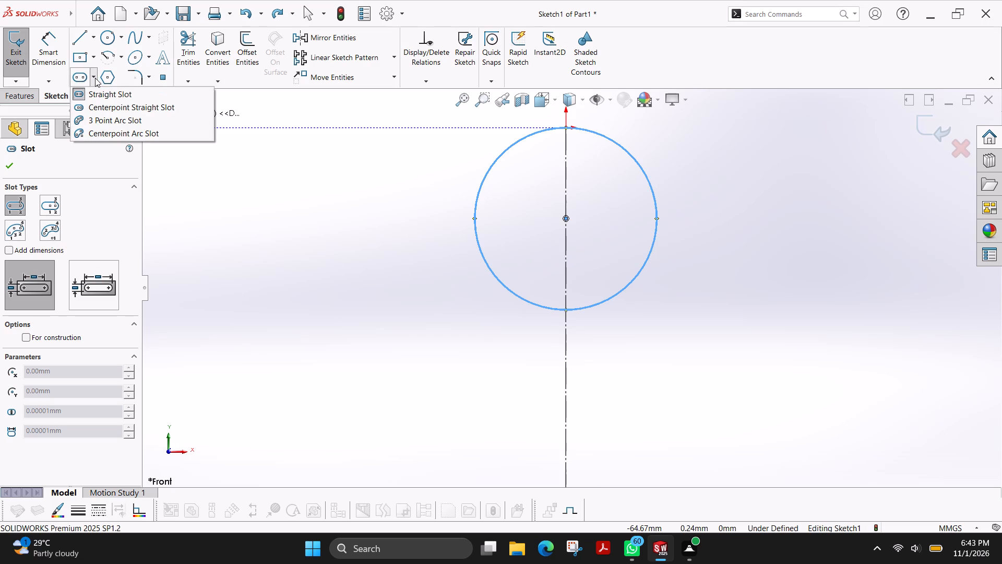
left_click(110, 107)
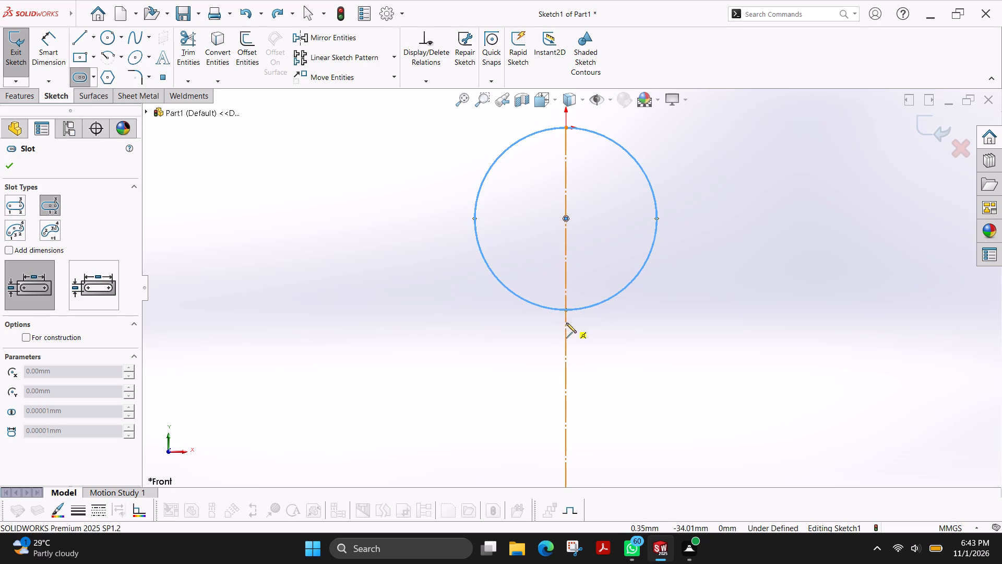
left_click(565, 319)
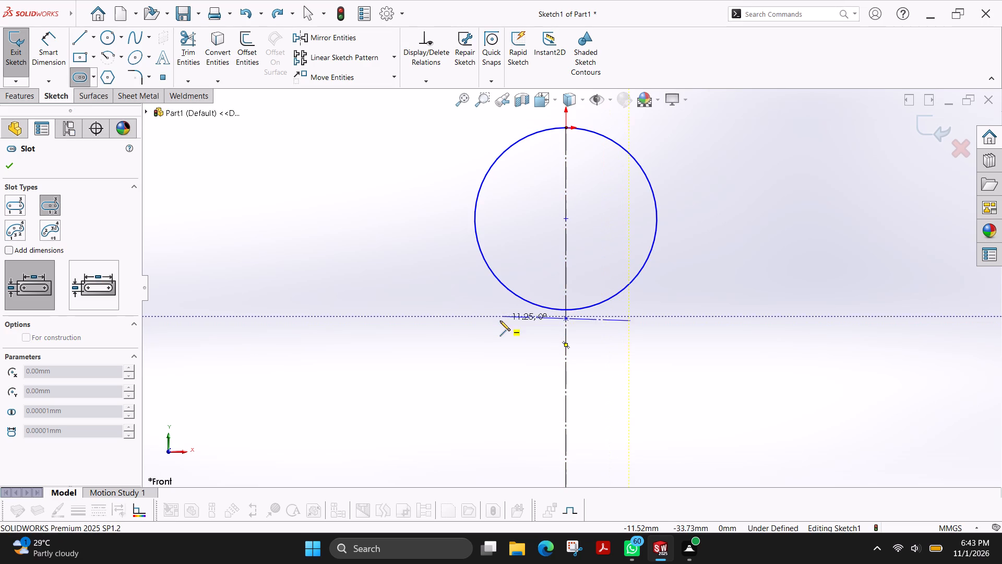
left_click(494, 319)
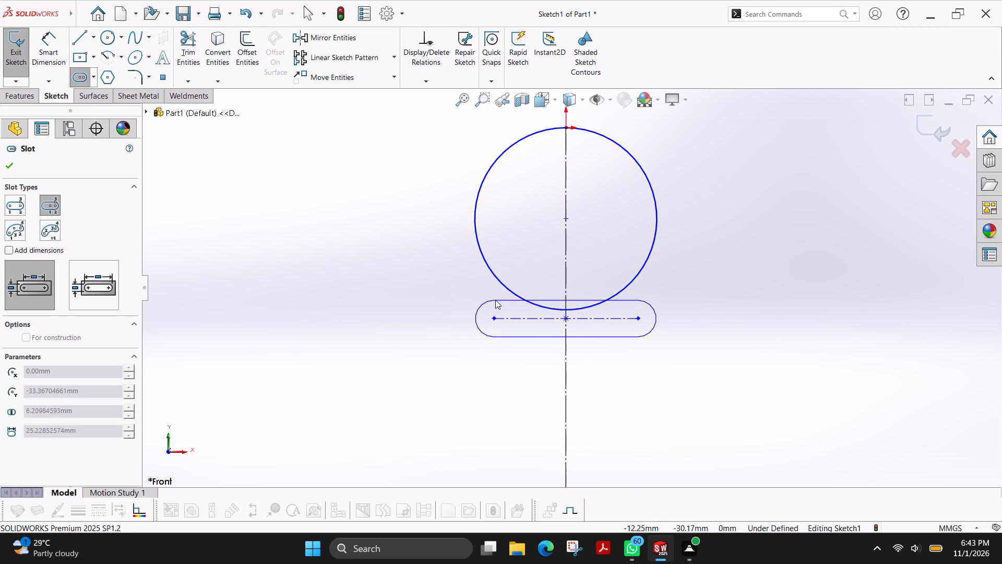
left_click(495, 297)
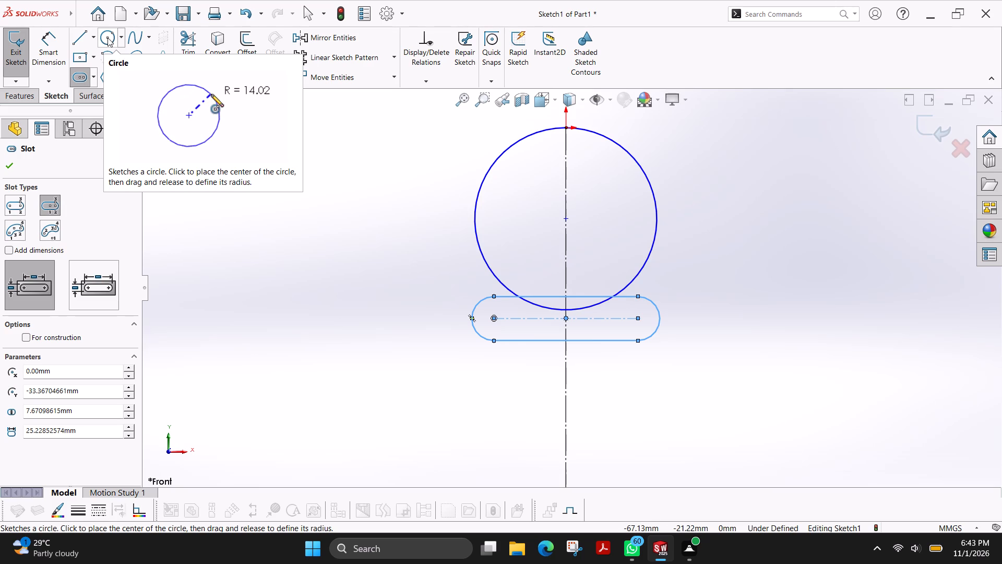
Sketch a circle of about 7.8 mm radius below the slot, with its centre slightly left of the construction line.
left_click(545, 455)
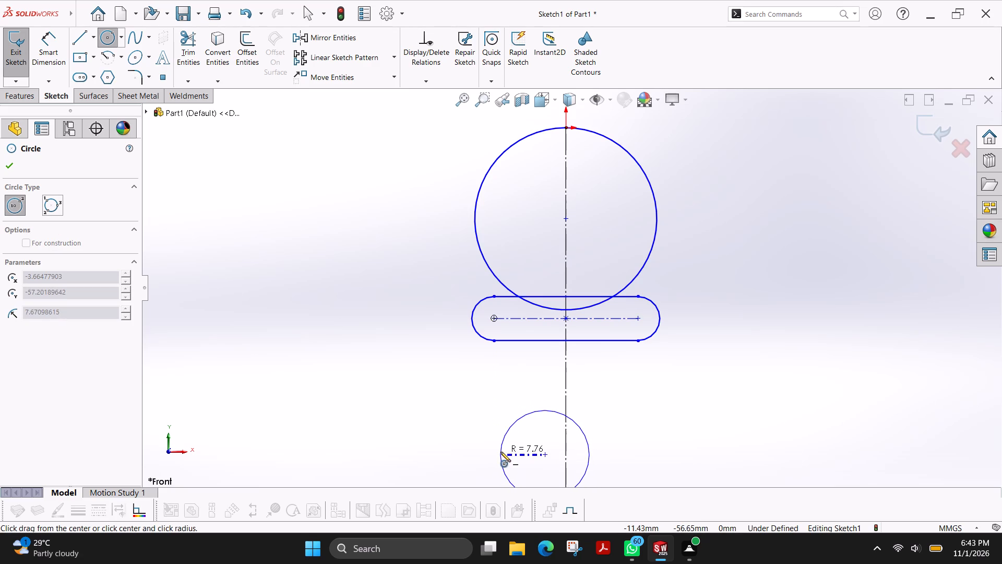
left_click(500, 452)
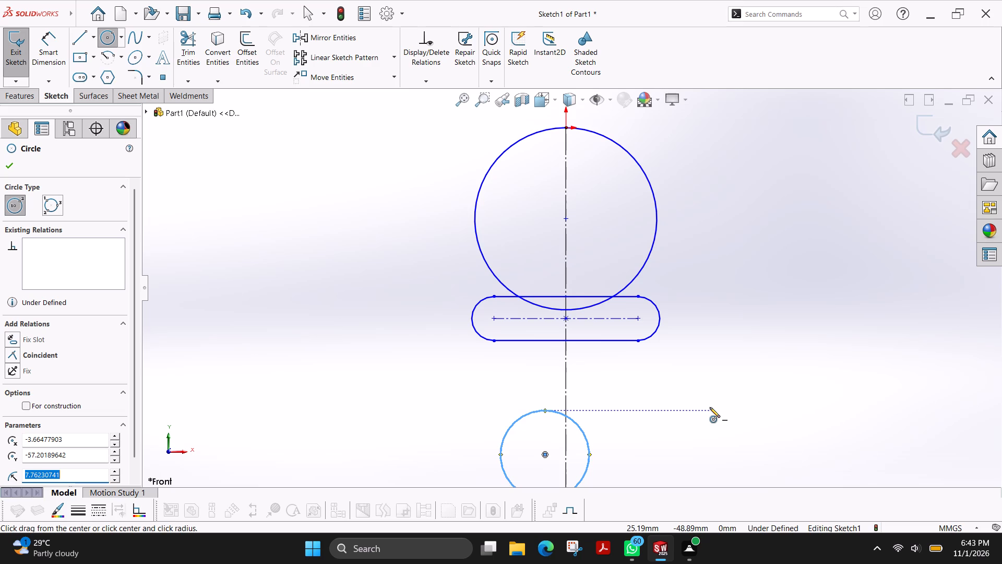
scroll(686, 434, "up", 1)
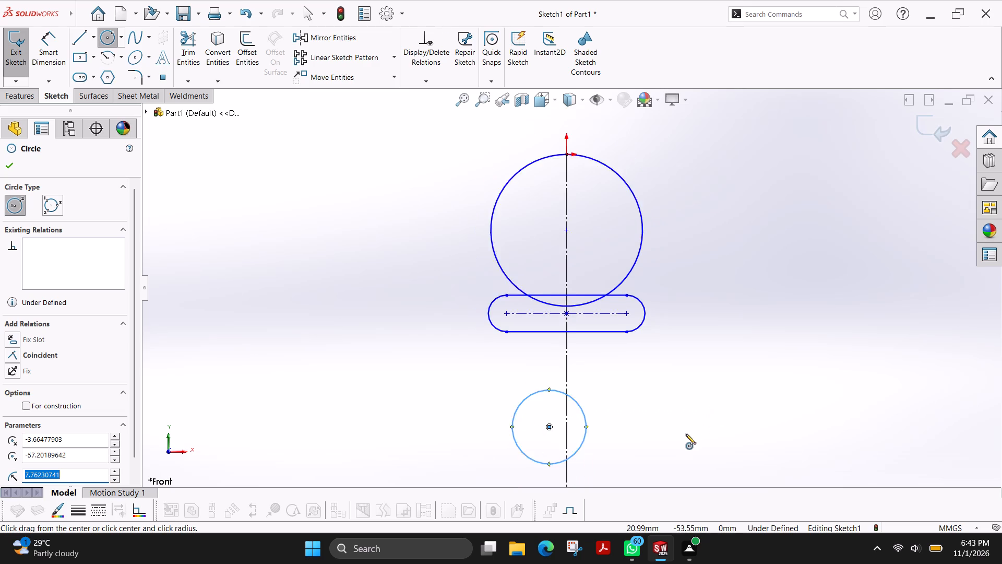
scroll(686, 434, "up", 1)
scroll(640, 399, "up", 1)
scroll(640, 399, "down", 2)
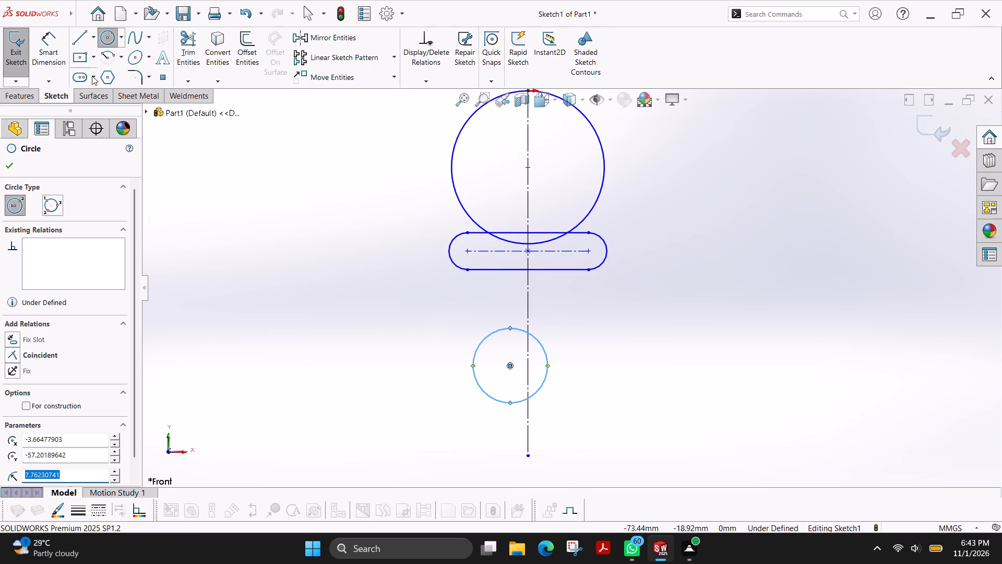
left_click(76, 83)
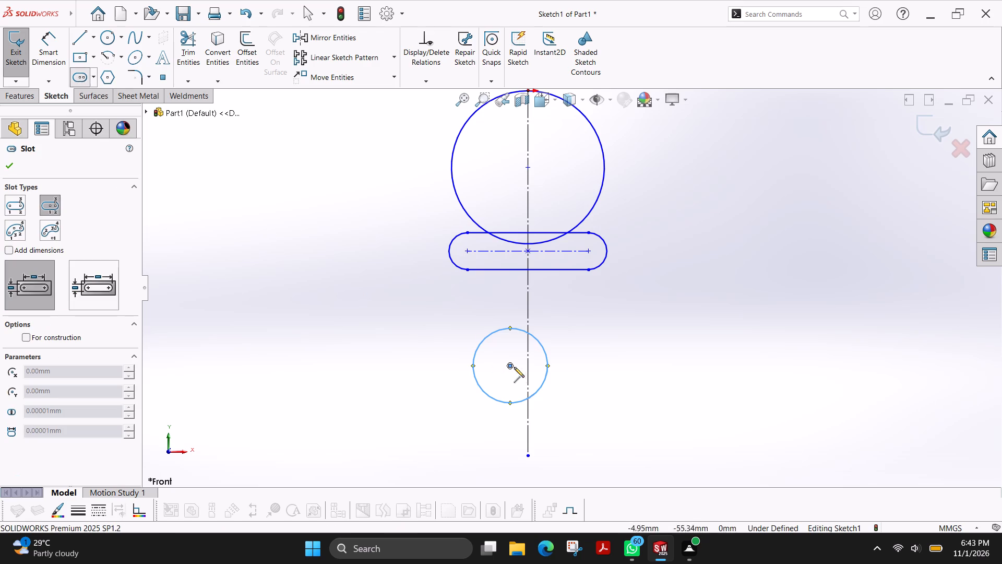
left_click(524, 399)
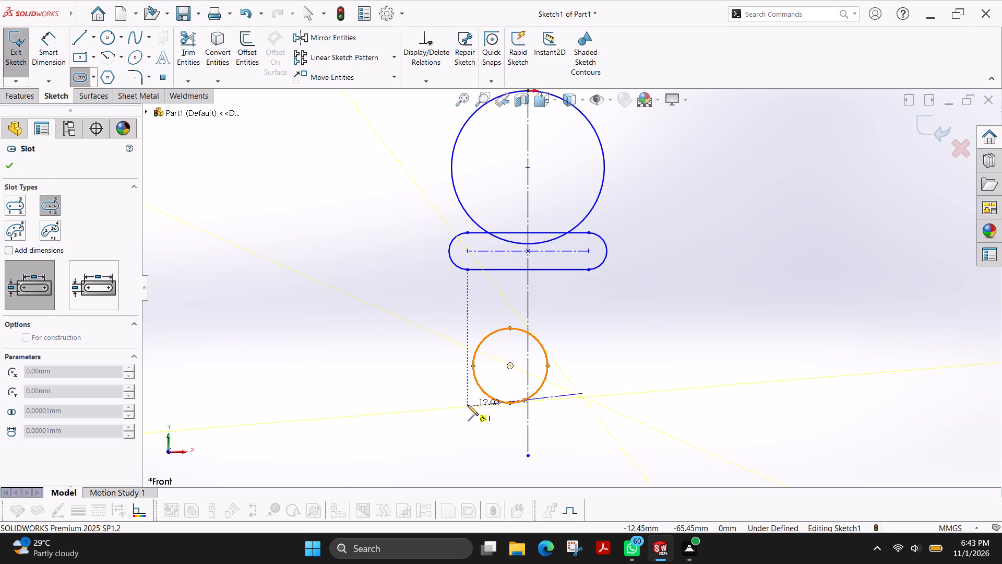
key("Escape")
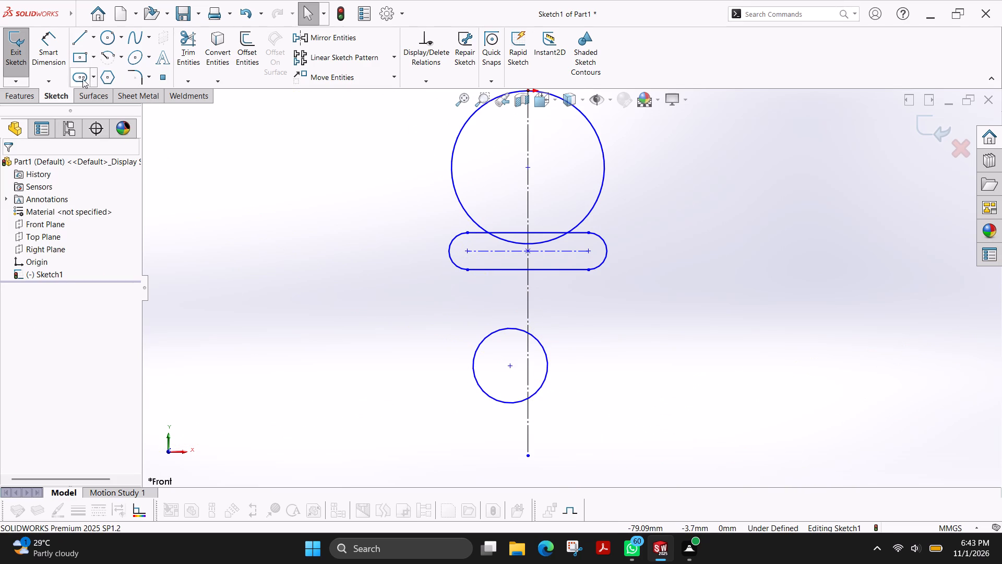
Sketch a second horizontal centerpoint slot, about 26 mm between centres and 3.7 mm wide, centred on the construction line at the small circle's lower edge.
left_click(82, 79)
scroll(511, 366, "down", 3)
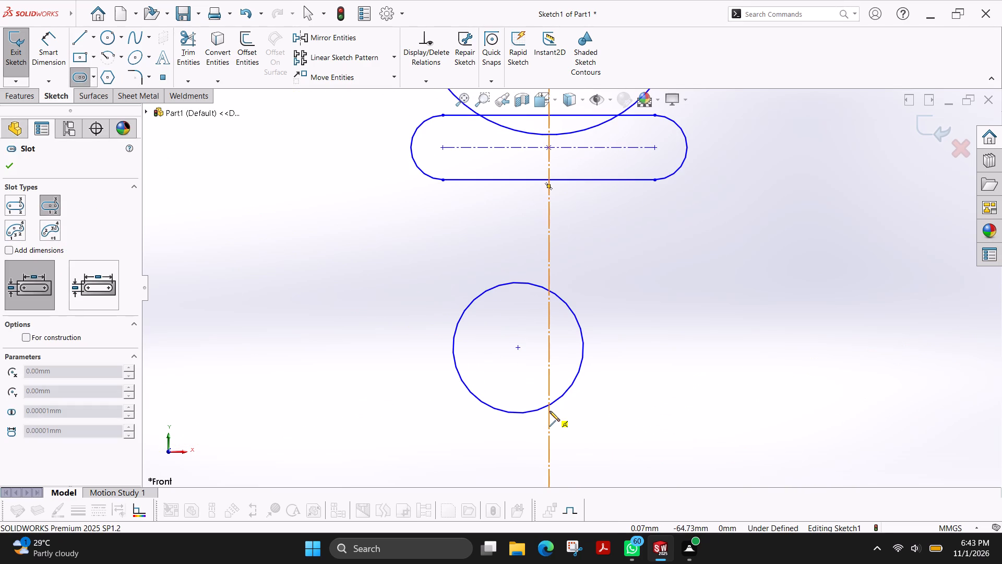
left_click(550, 411)
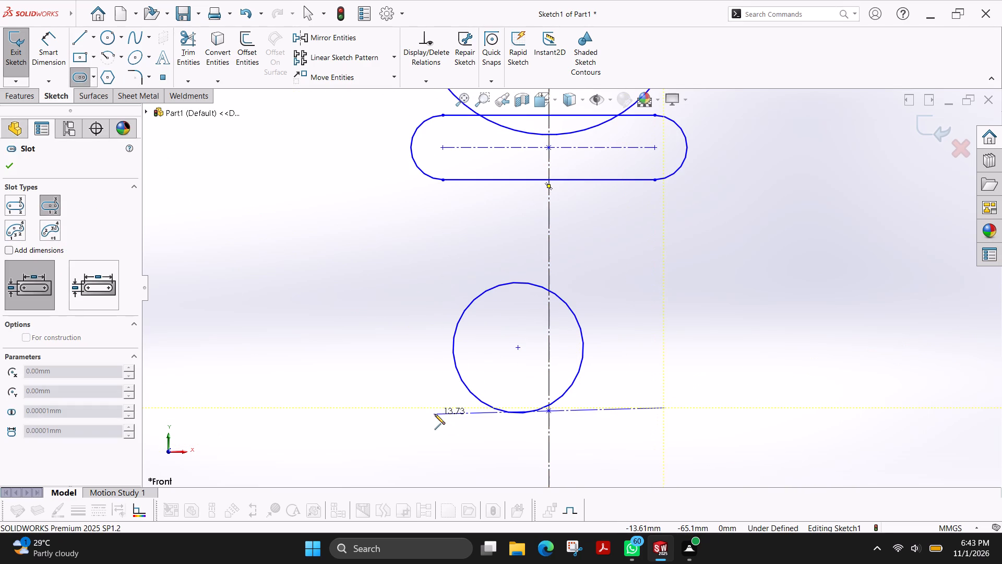
left_click(438, 411)
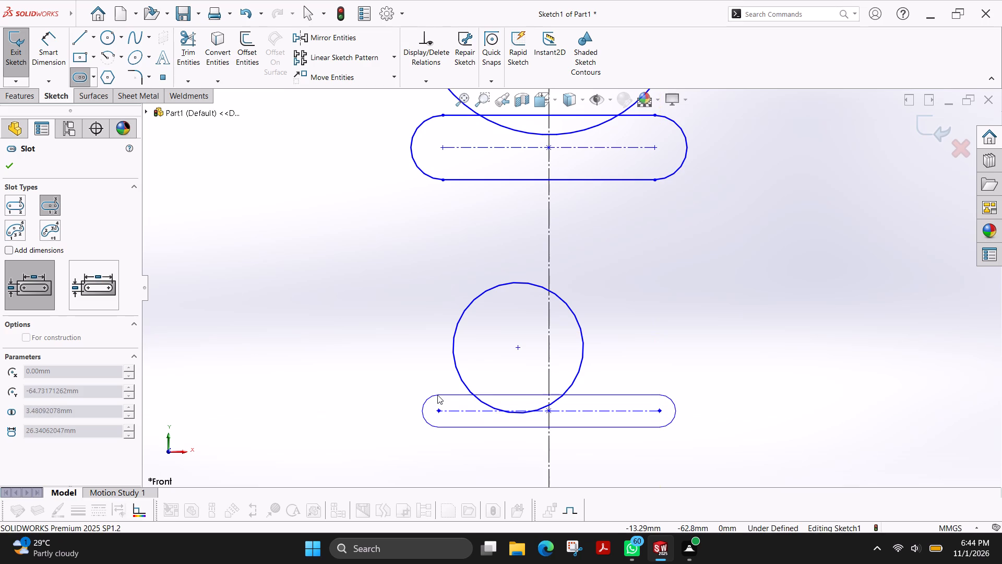
left_click(437, 395)
scroll(638, 370, "up", 2)
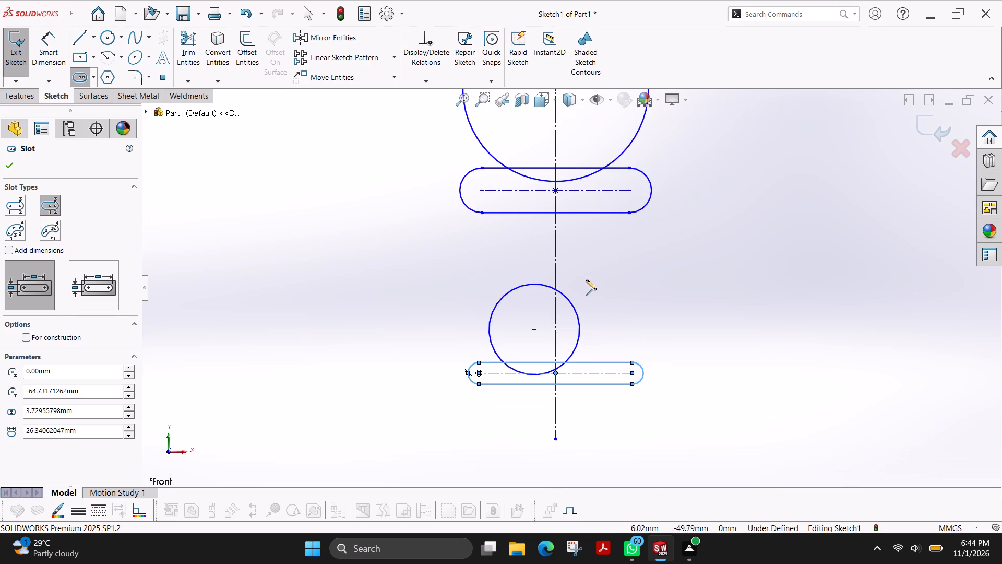
scroll(580, 248, "down", 1)
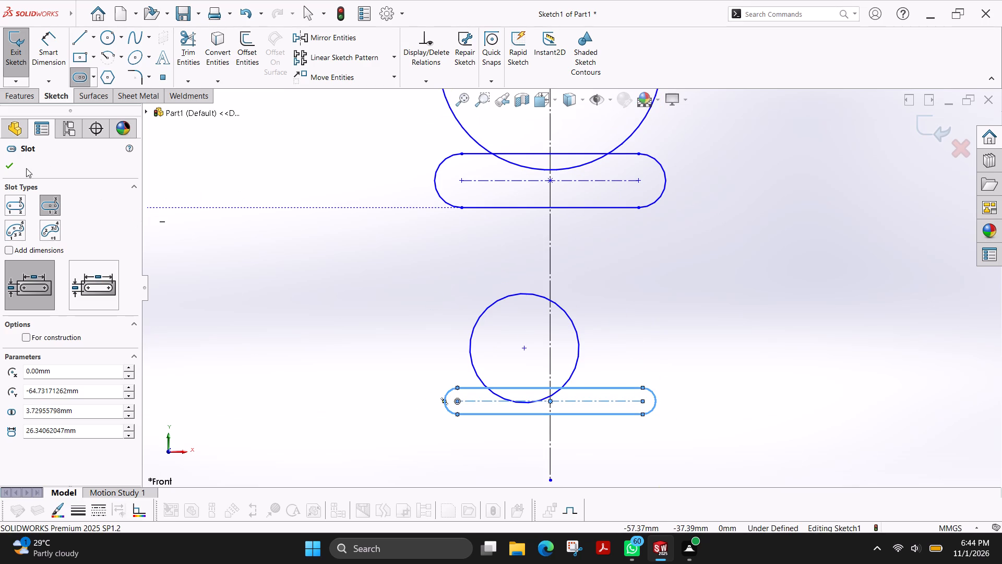
left_click(9, 163)
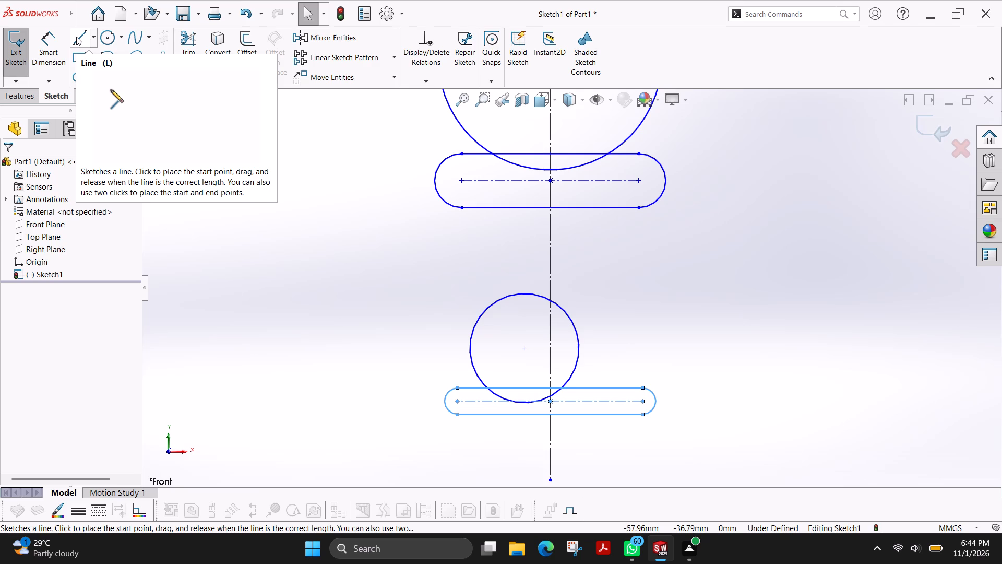
Sketch a vertical line about 17.6 mm long from the upper slot's lower edge down into the small circle, left of the construction line.
left_click(93, 42)
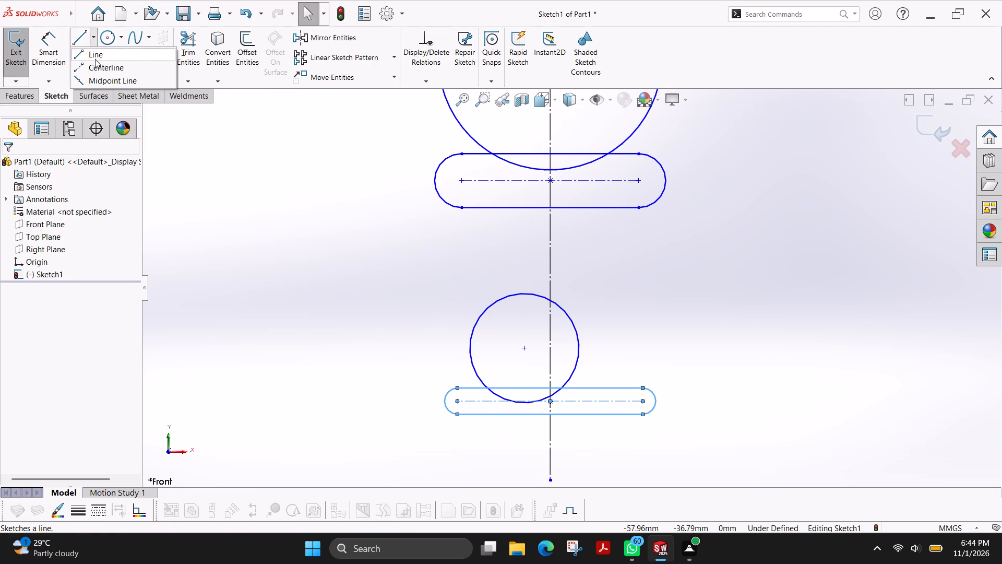
left_click(89, 57)
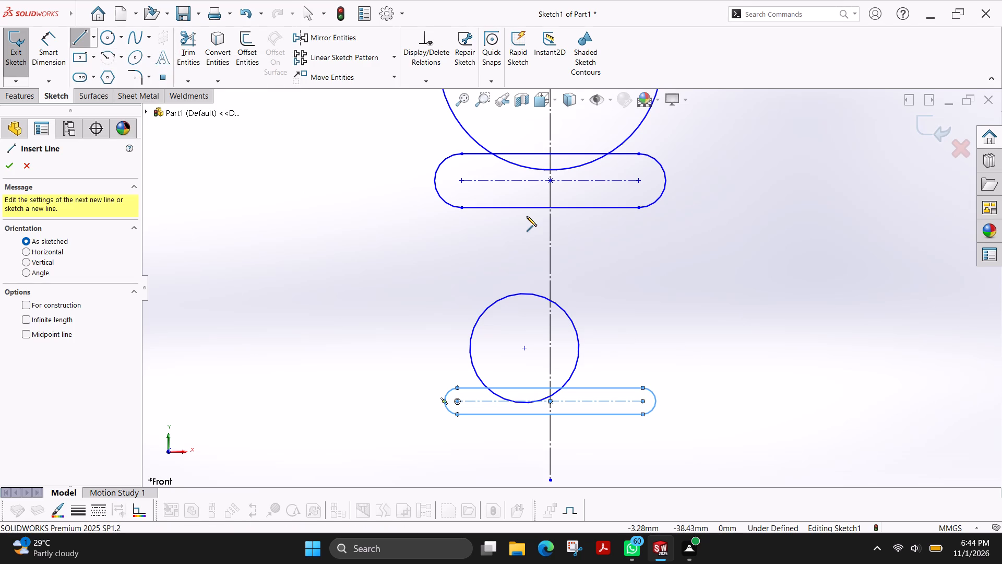
left_click(484, 207)
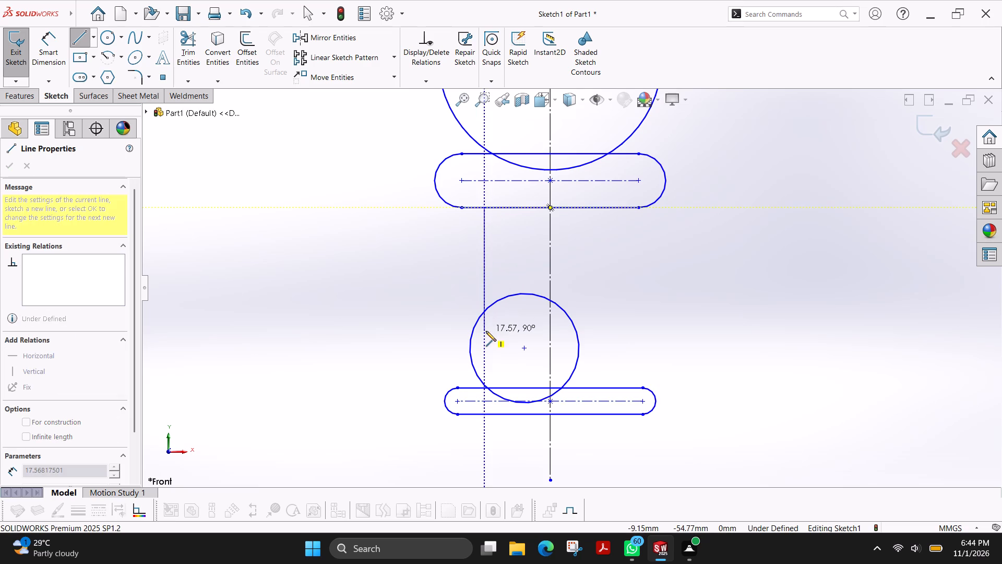
left_click(486, 331)
key("Escape")
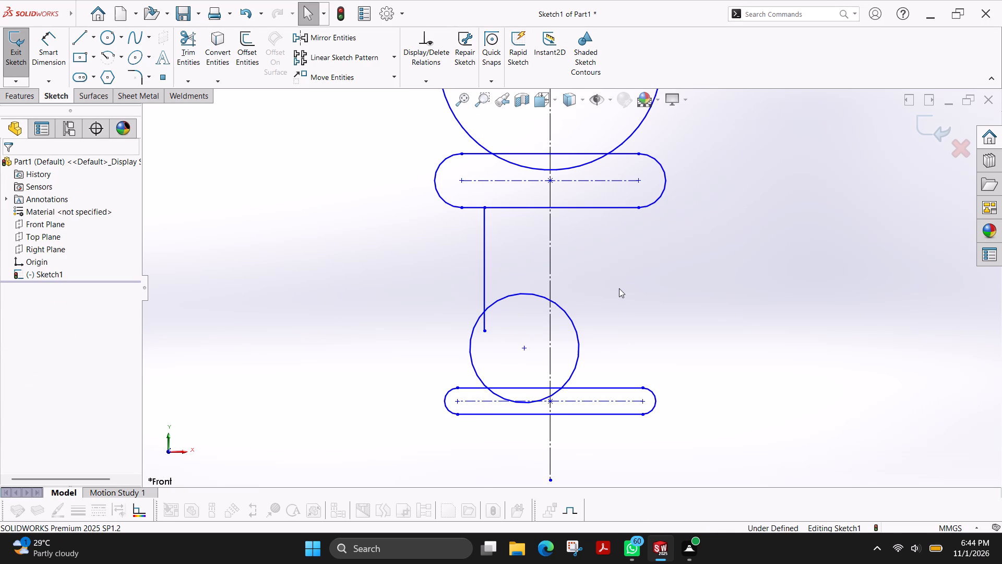
Dimension the upper circle's diameter as 15 mm.
scroll(572, 202, "up", 4)
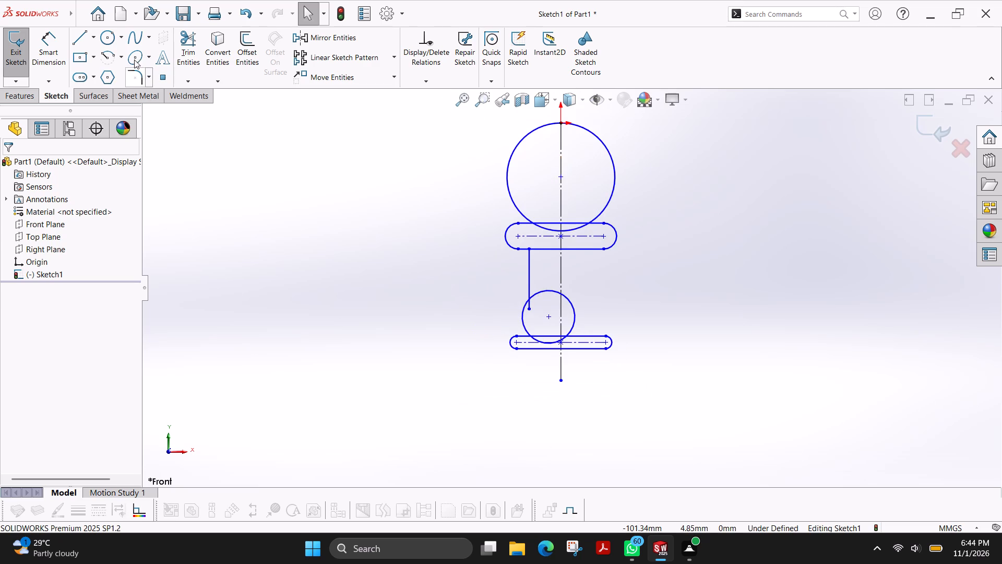
left_click(39, 53)
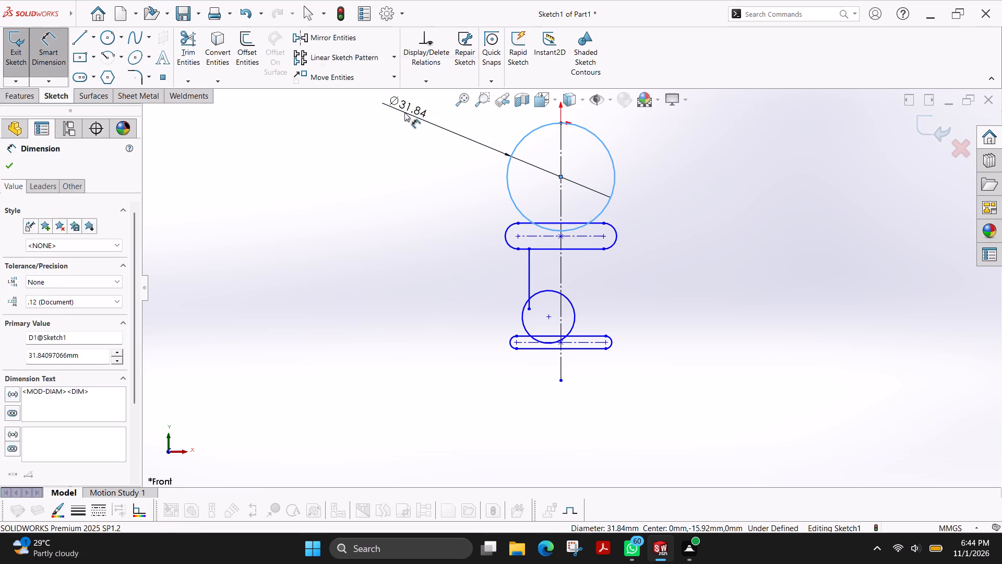
type("7.5+7.5")
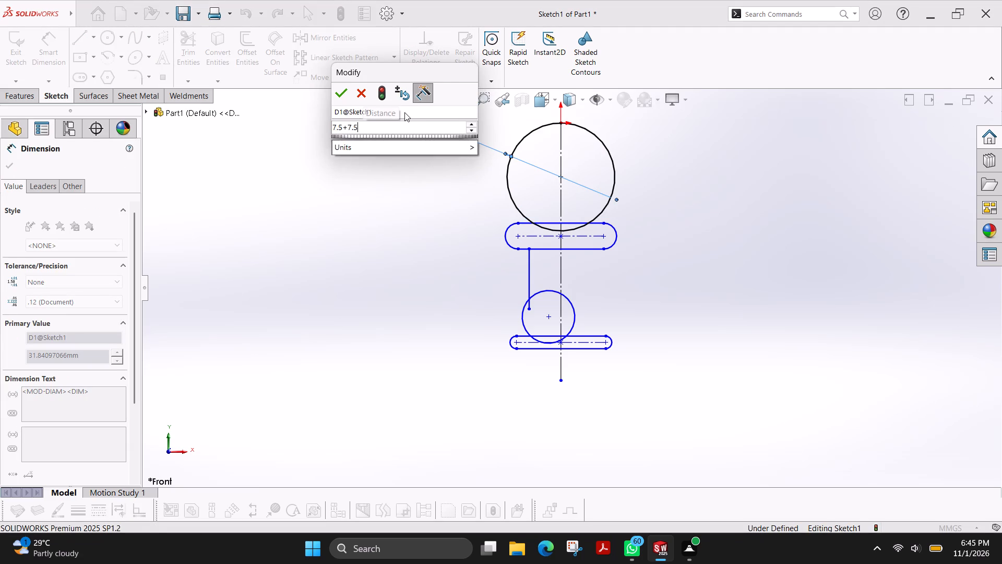
key("Return")
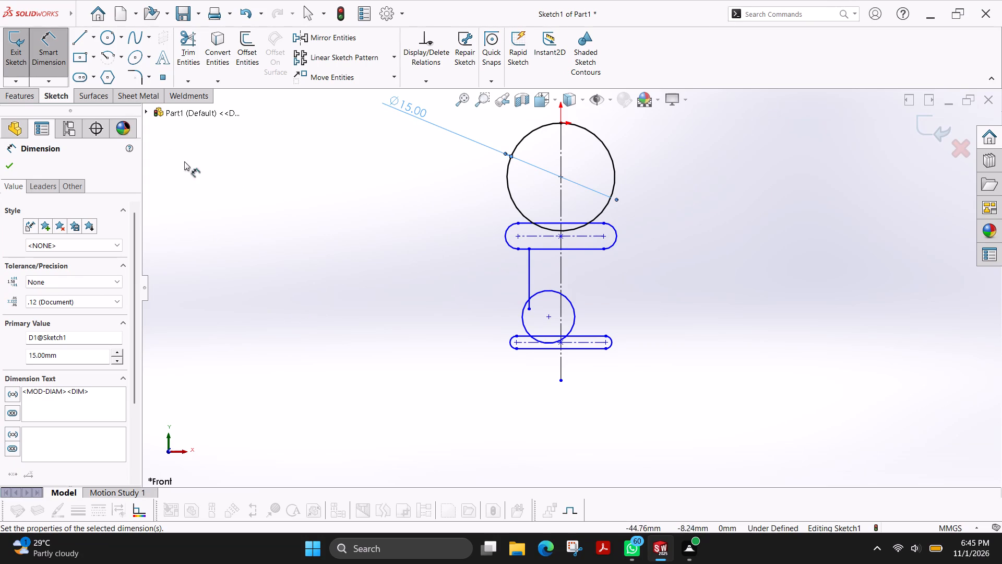
Dimension the vertical distance from the origin to the upper slot's top edge as 12.5 mm.
left_click(560, 124)
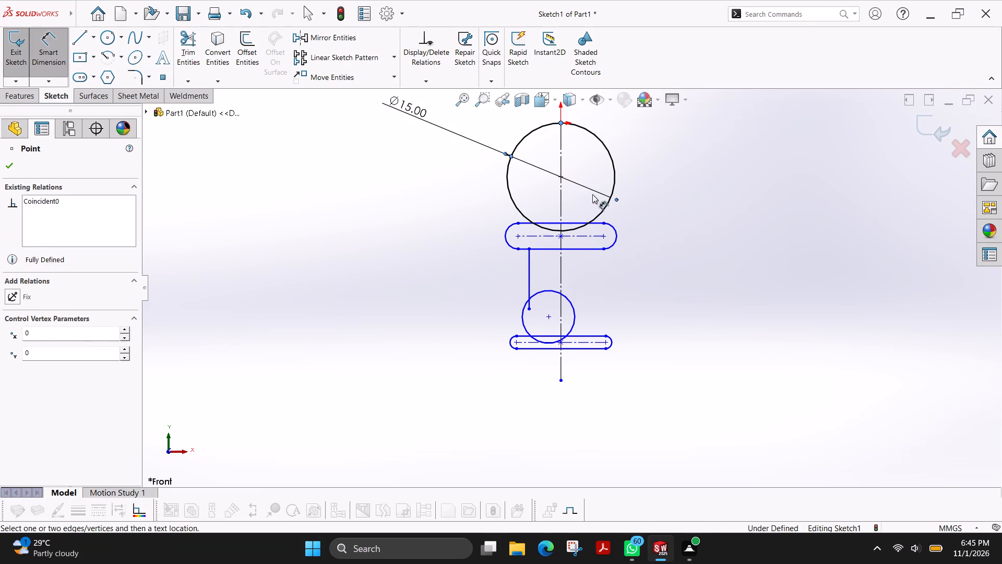
left_click(574, 222)
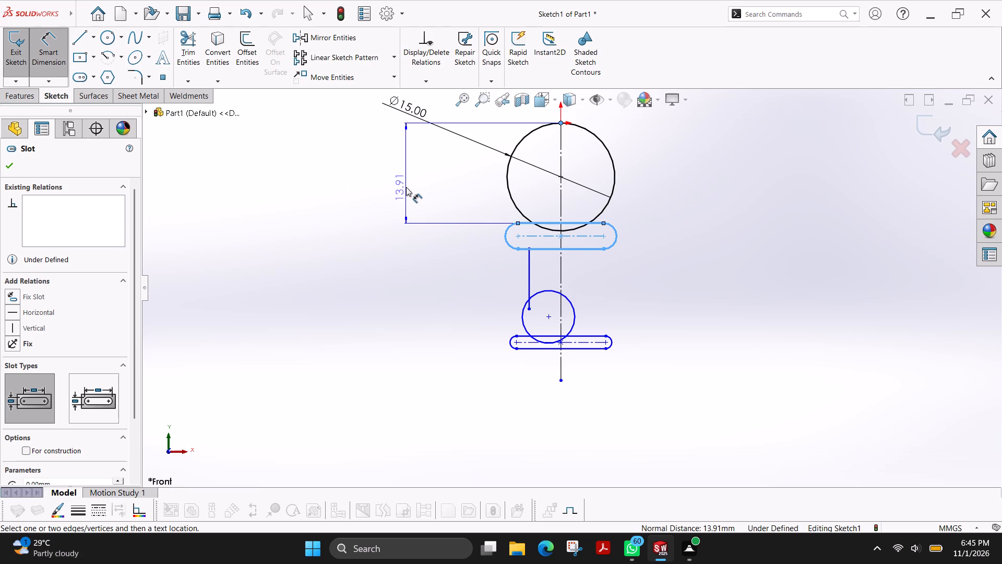
left_click(412, 187)
type("12.5")
key("Return")
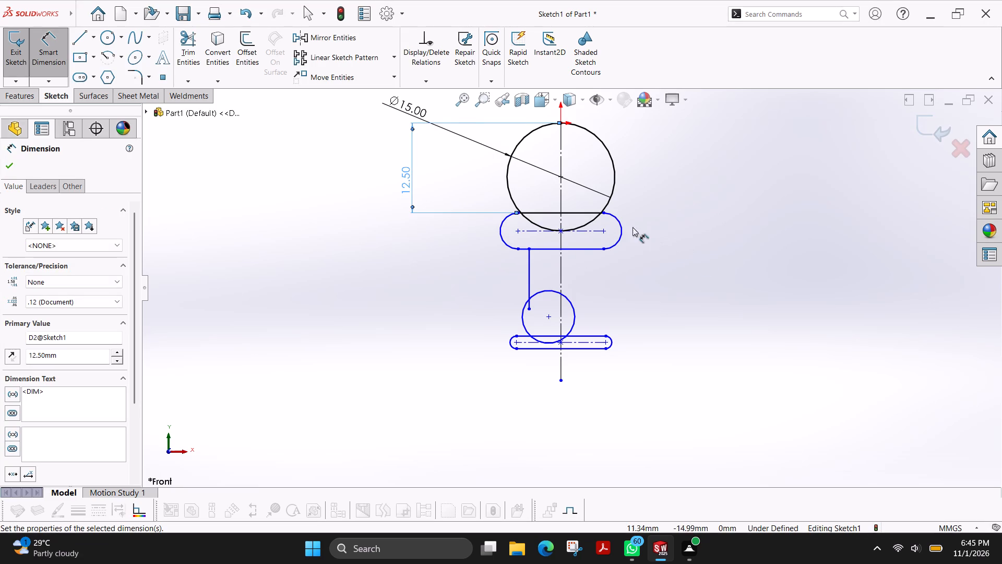
Dimension the upper slot's rounded end with a radius of 1.5 mm.
left_click(618, 220)
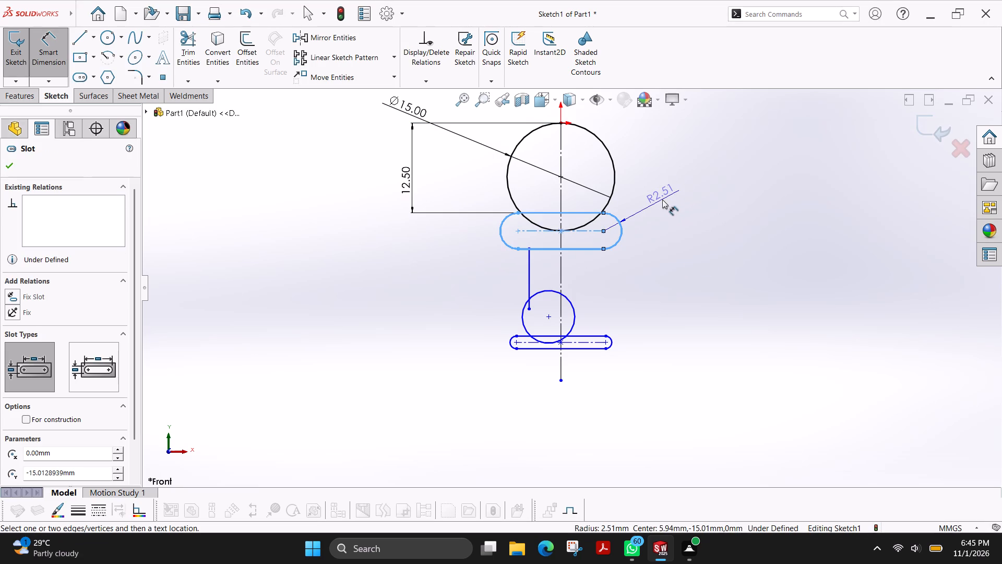
left_click(662, 199)
type("1.5")
key("Return")
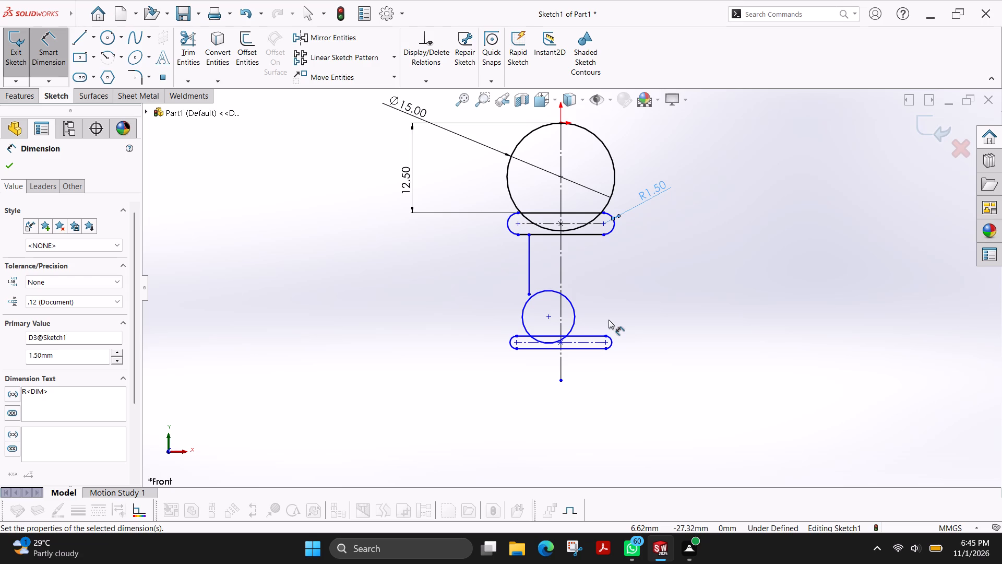
Dimension the lower circle's diameter as 12 mm.
left_click(524, 305)
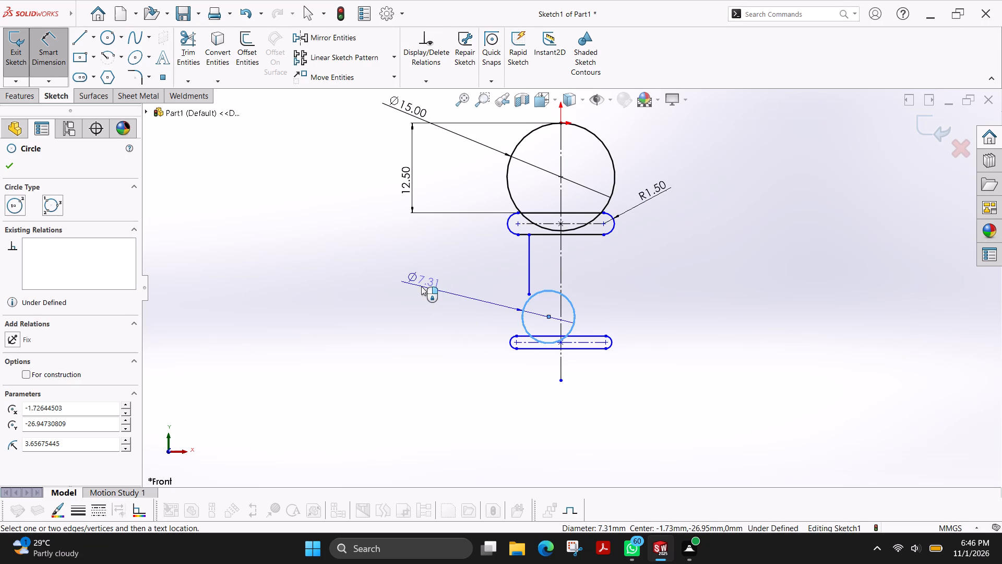
left_click(421, 286)
type("12")
key("Return")
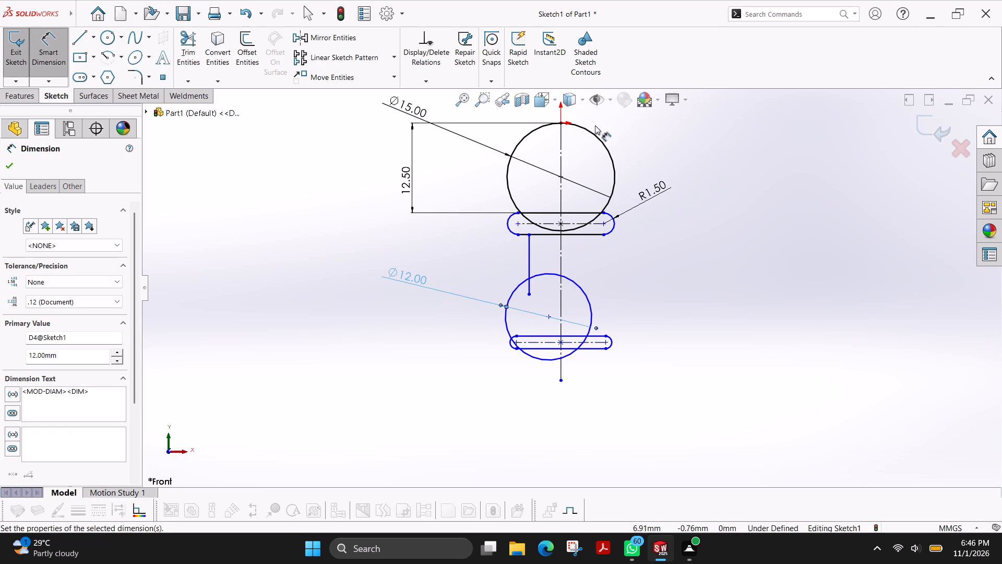
Dimension the vertical distance from the origin to the lower slot's bottom edge as 38 mm.
left_click(560, 123)
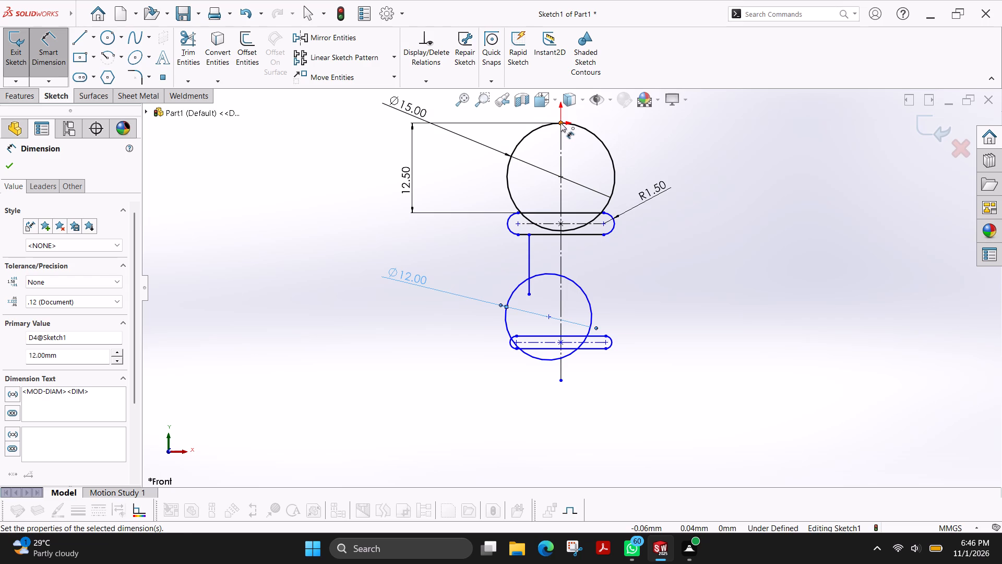
left_click(547, 350)
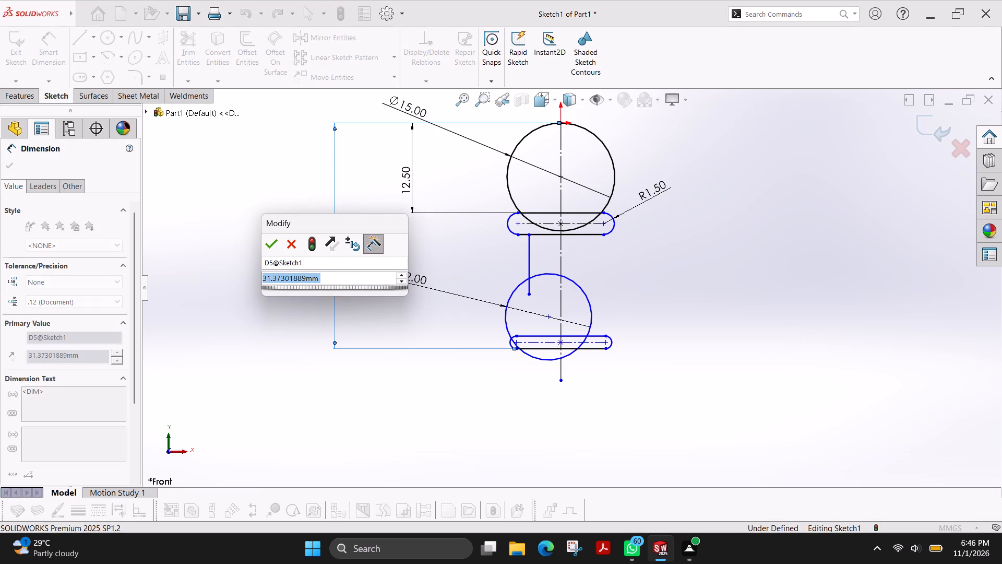
type("38")
key("Return")
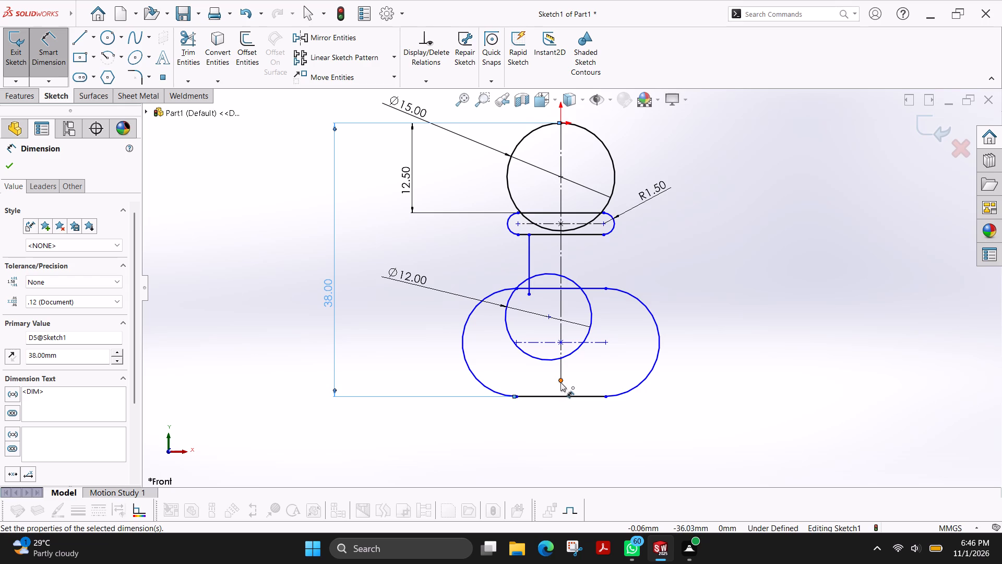
left_click(6, 167)
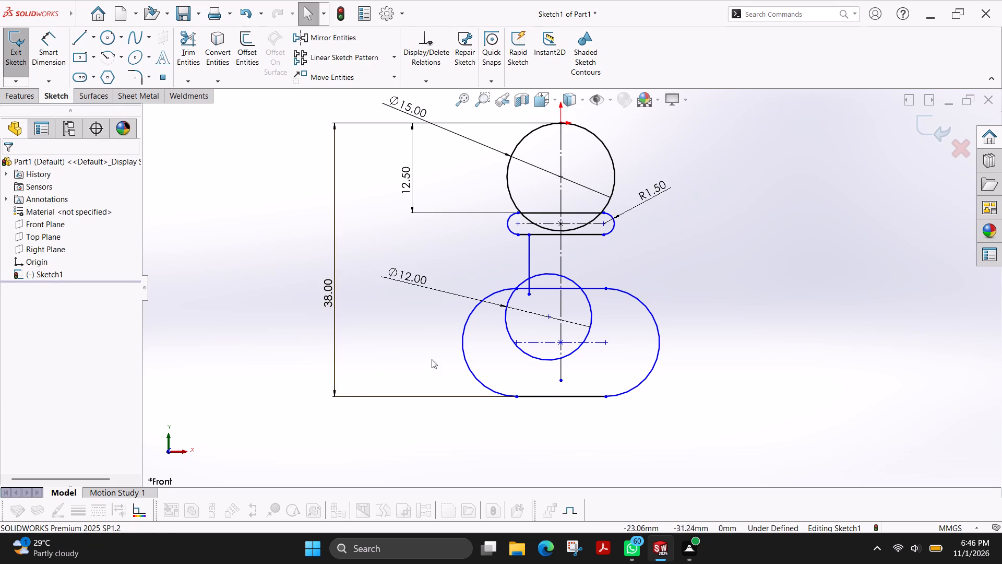
Extend the vertical construction line's lower endpoint below the lower slot, to about Y -43.7 mm.
left_click_drag(562, 380, 565, 438)
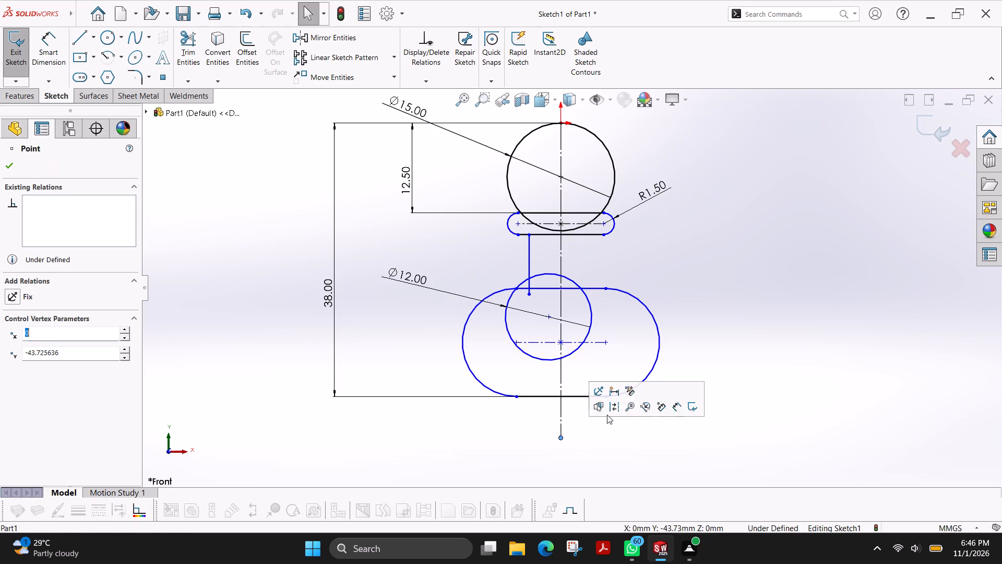
key("Escape")
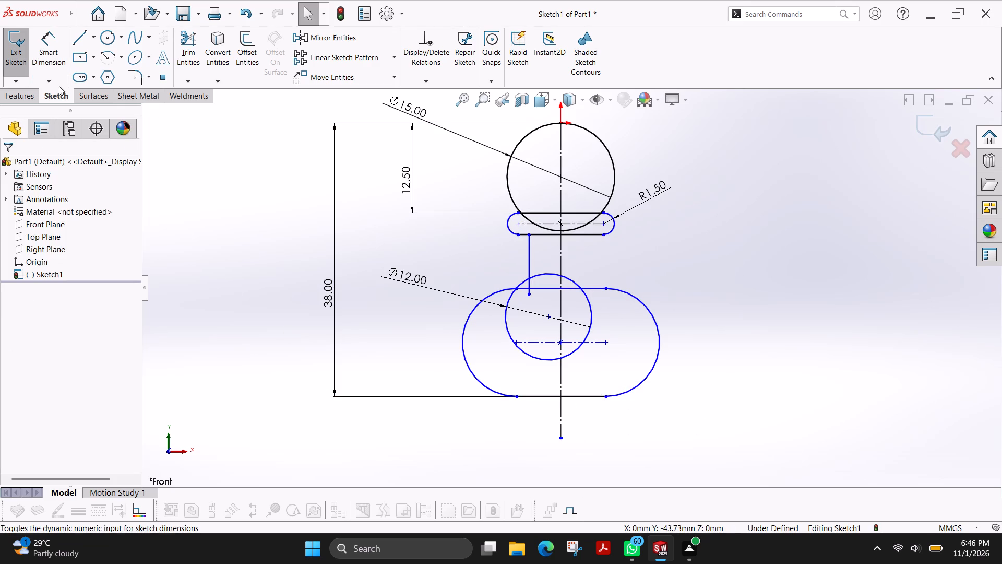
Dimension the lower slot's rounded end with a radius of 1.5 mm.
left_click(67, 43)
left_click(656, 325)
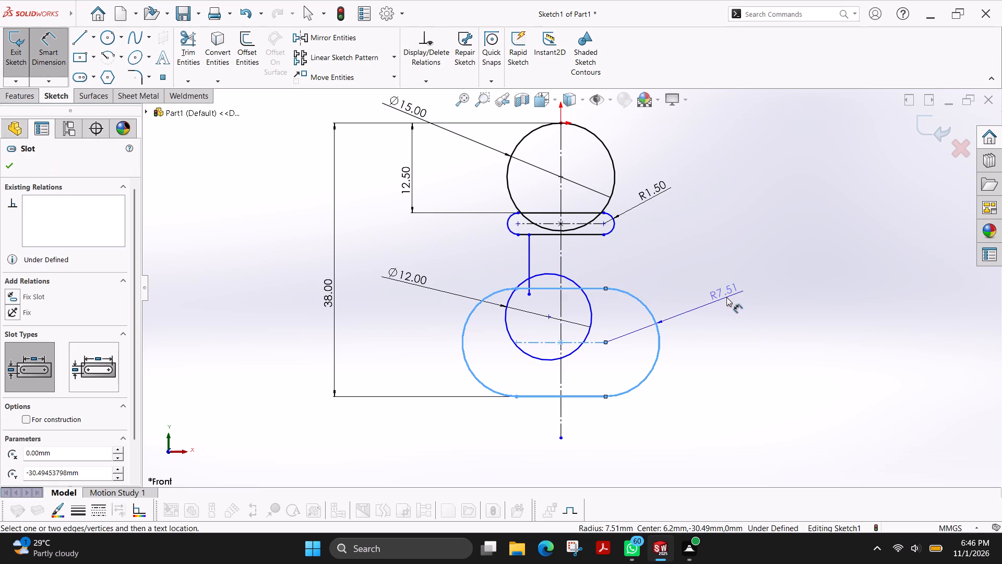
left_click(726, 297)
type("1.5")
key("Return")
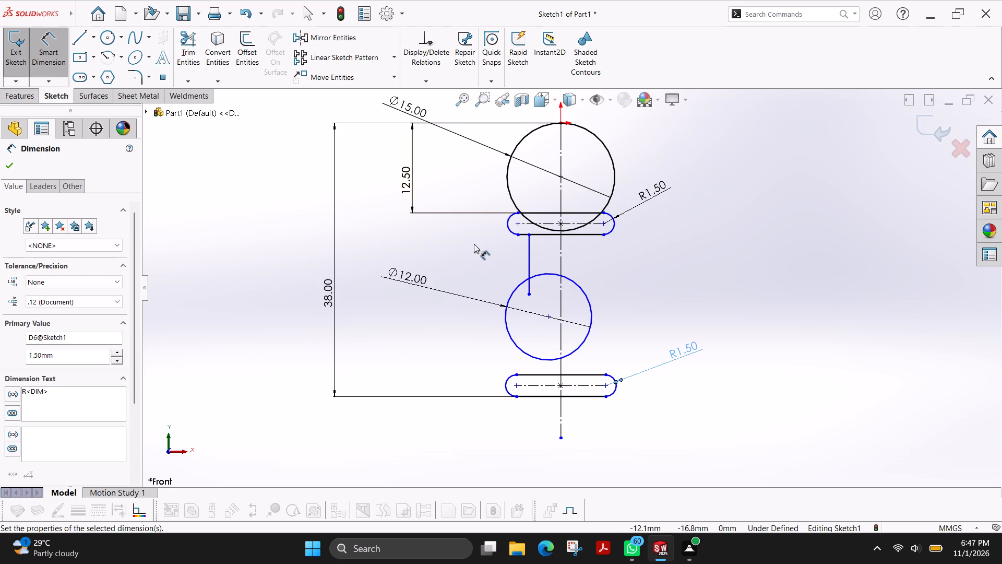
left_click(5, 163)
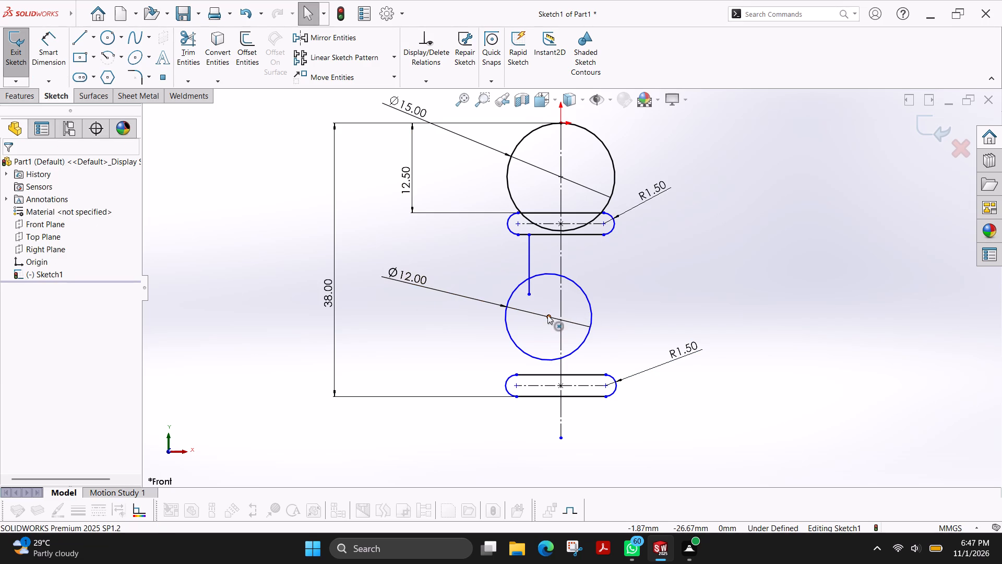
Move the lower circle down onto the lower slot, with its centre at about X -1.5 mm, Y -29.7 mm.
left_click_drag(547, 315, 548, 337)
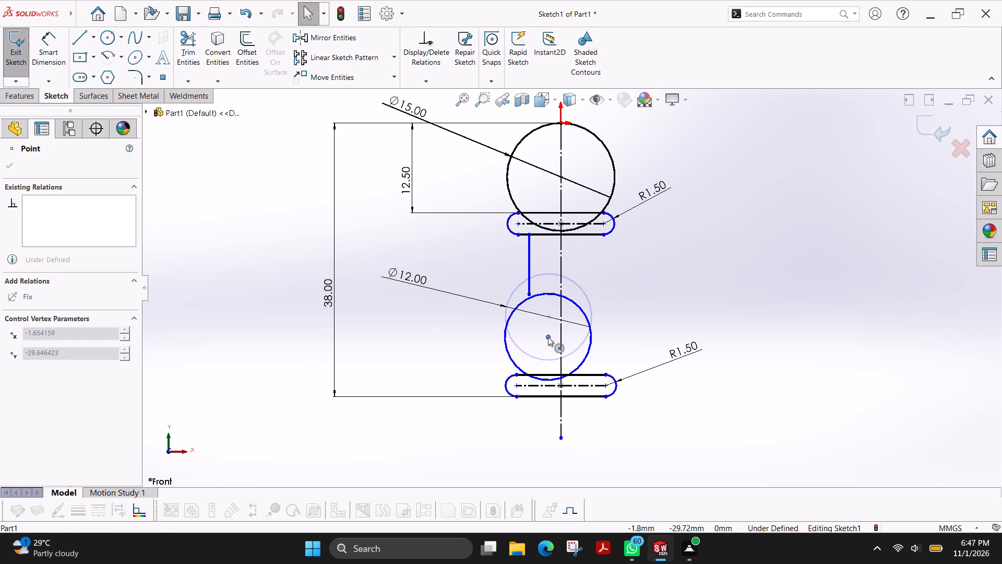
left_click_drag(548, 337, 550, 337)
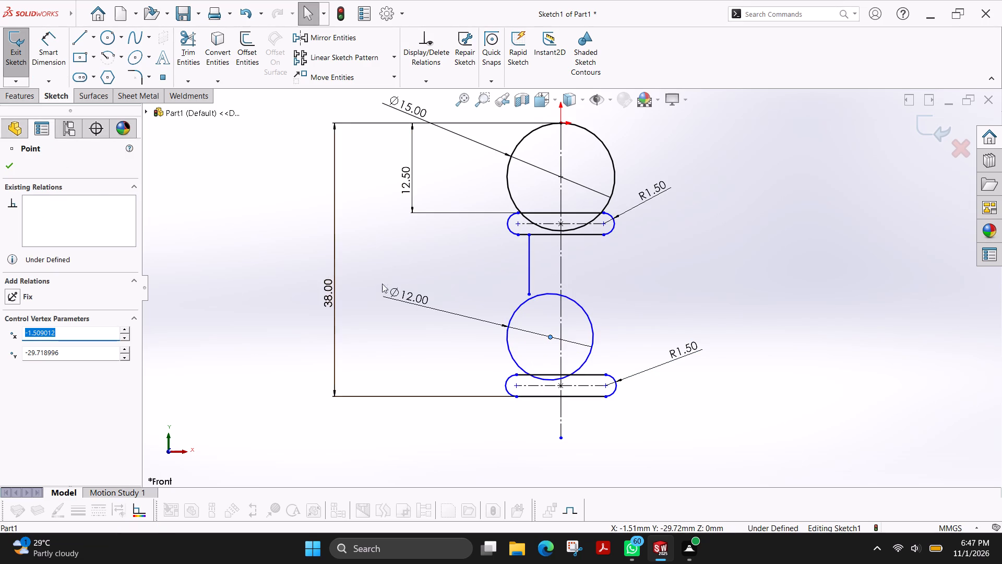
Extend the side line's lower endpoint down inside the lower circle, to about Y -27 mm.
left_click_drag(530, 295, 529, 317)
left_click(14, 164)
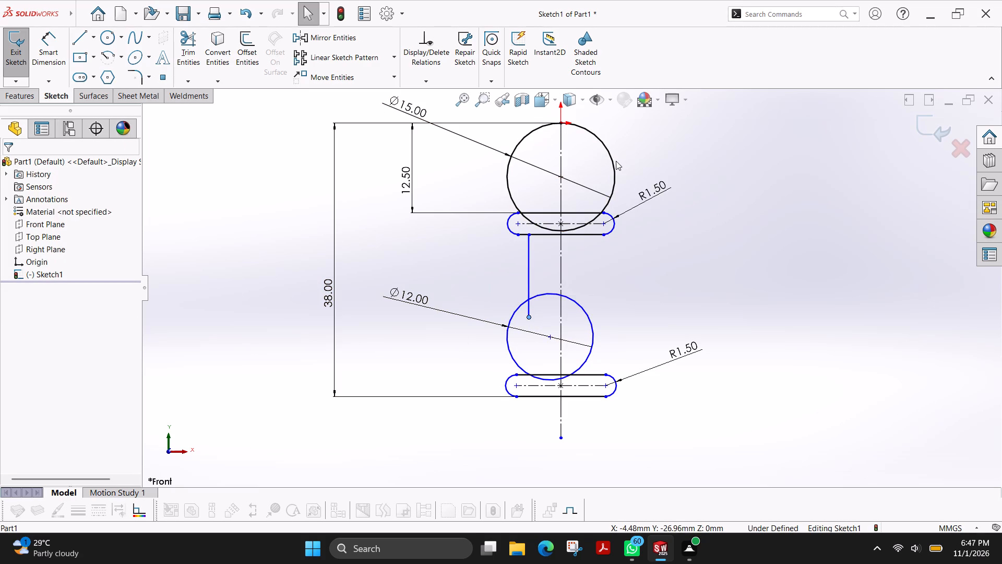
Mirror the side line with its lower endpoint and the lower circle about the vertical construction line, keeping the originals.
scroll(616, 159, "up", 1)
scroll(606, 158, "down", 1)
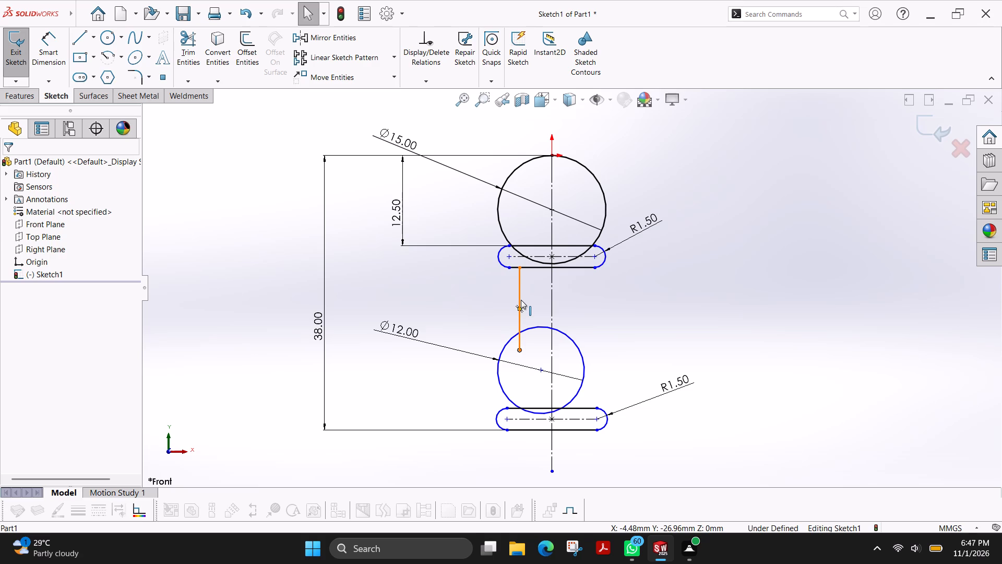
left_click(331, 45)
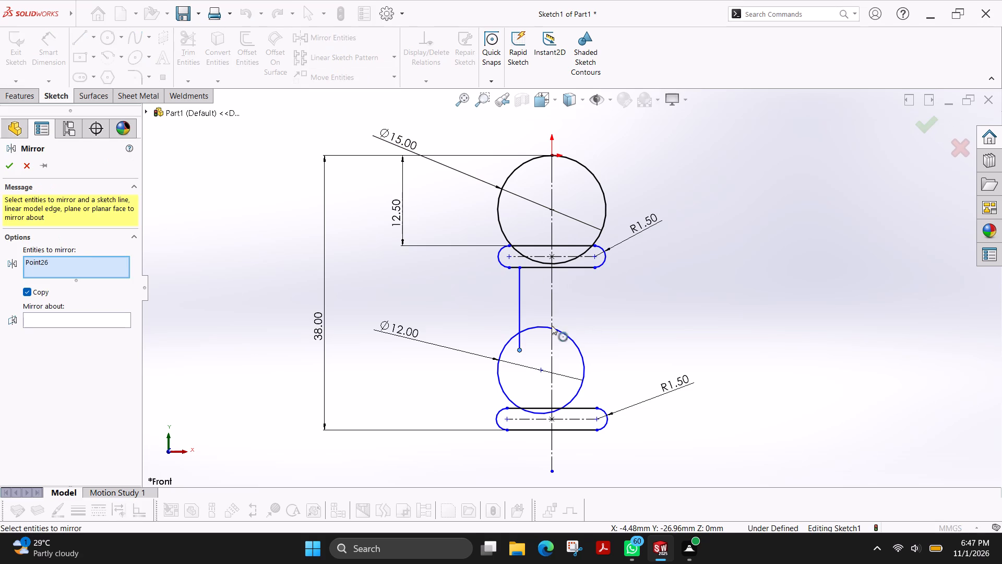
left_click(519, 307)
left_click(535, 327)
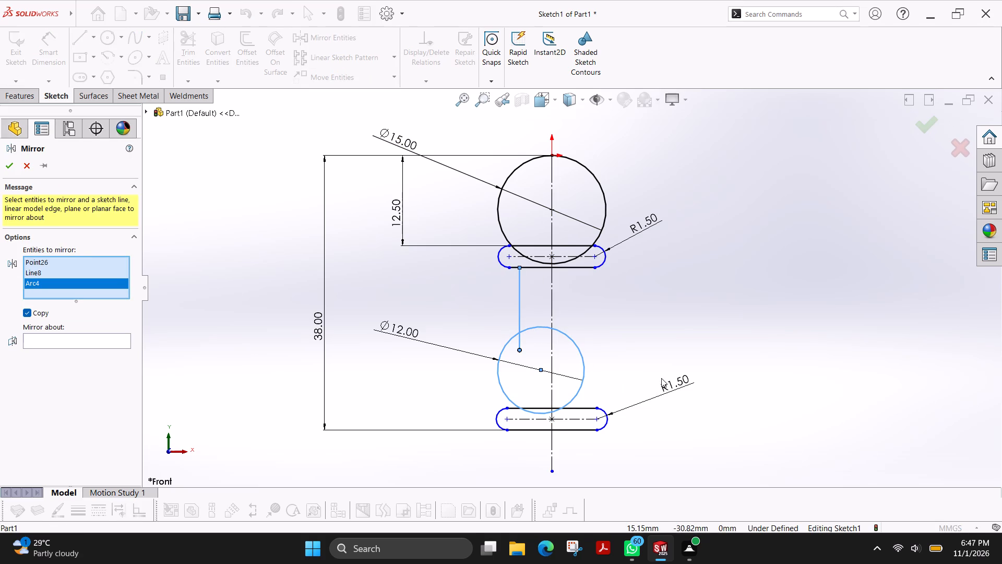
left_click(82, 342)
left_click(553, 293)
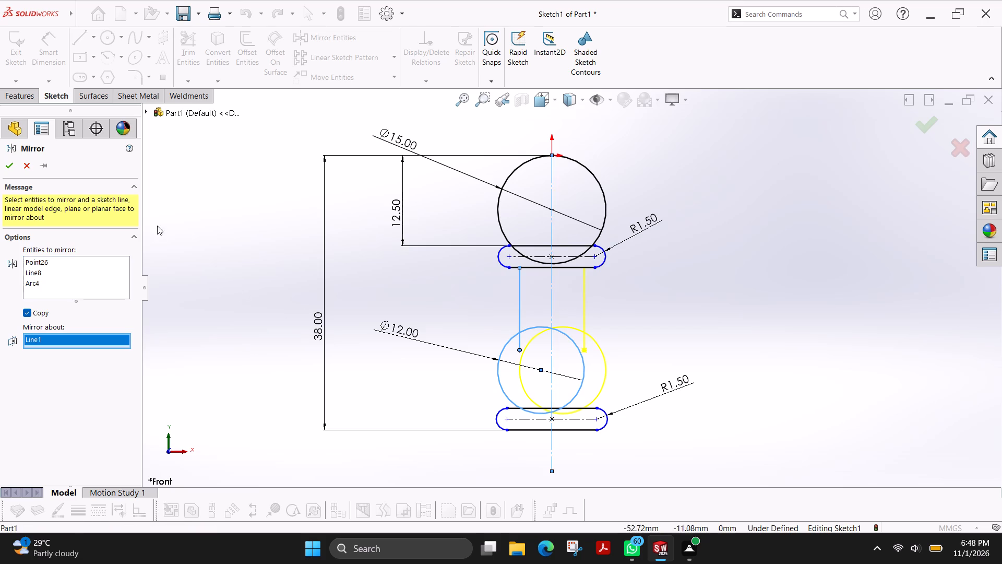
left_click(6, 169)
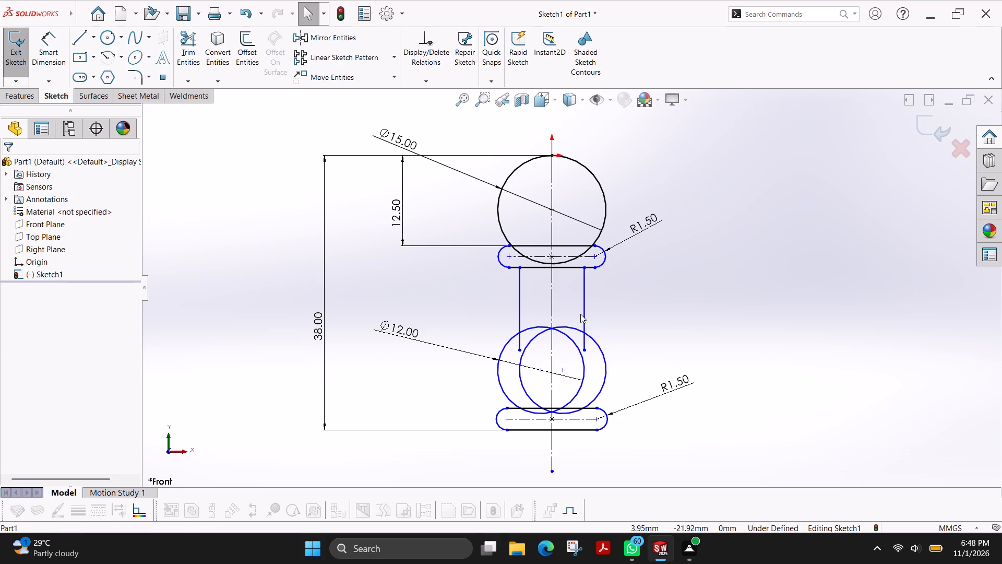
Dimension the upper slot's centre-to-centre length as 13 mm.
left_click(47, 40)
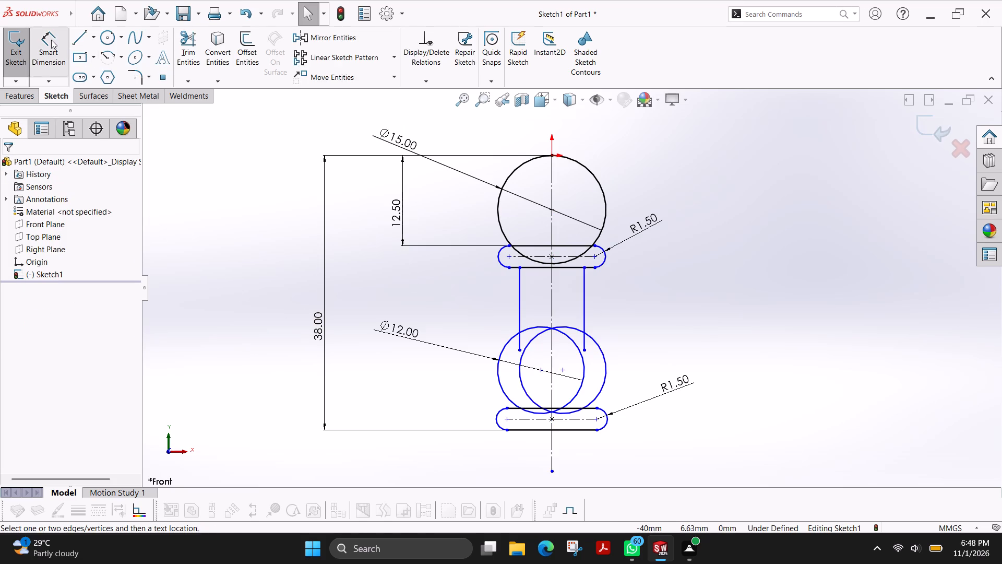
left_click(509, 256)
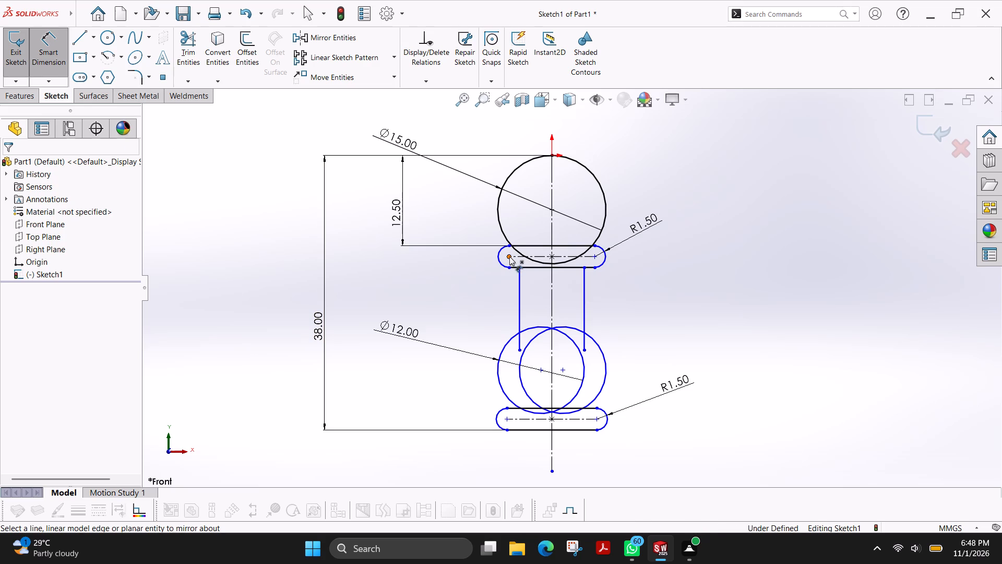
left_click(594, 257)
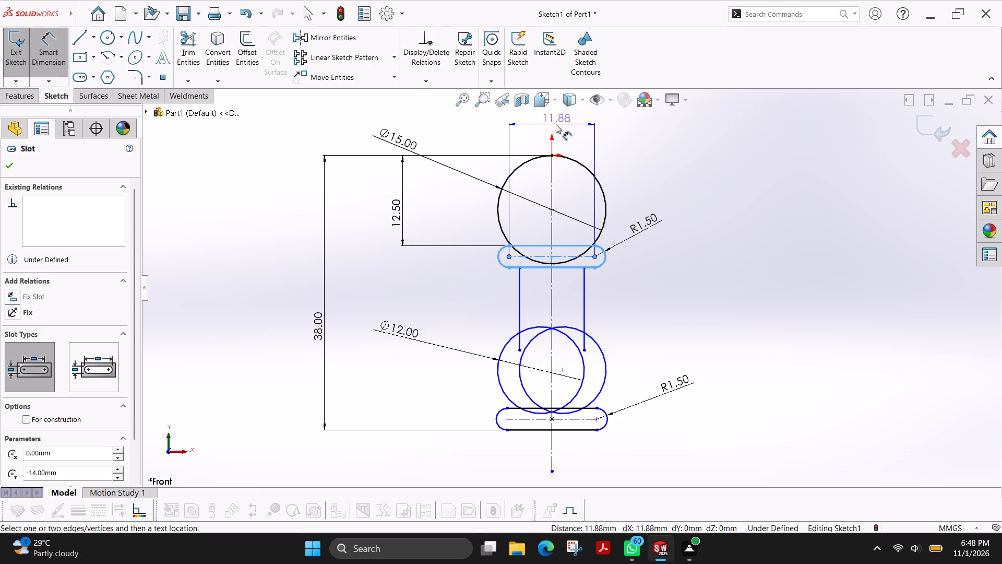
scroll(556, 124, "up", 1)
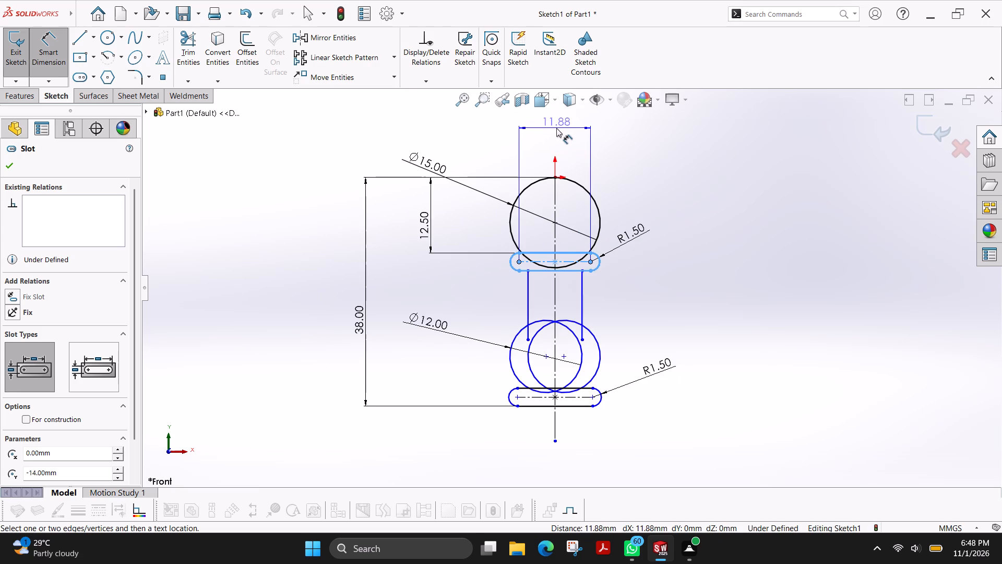
left_click(556, 128)
type("13")
key("Return")
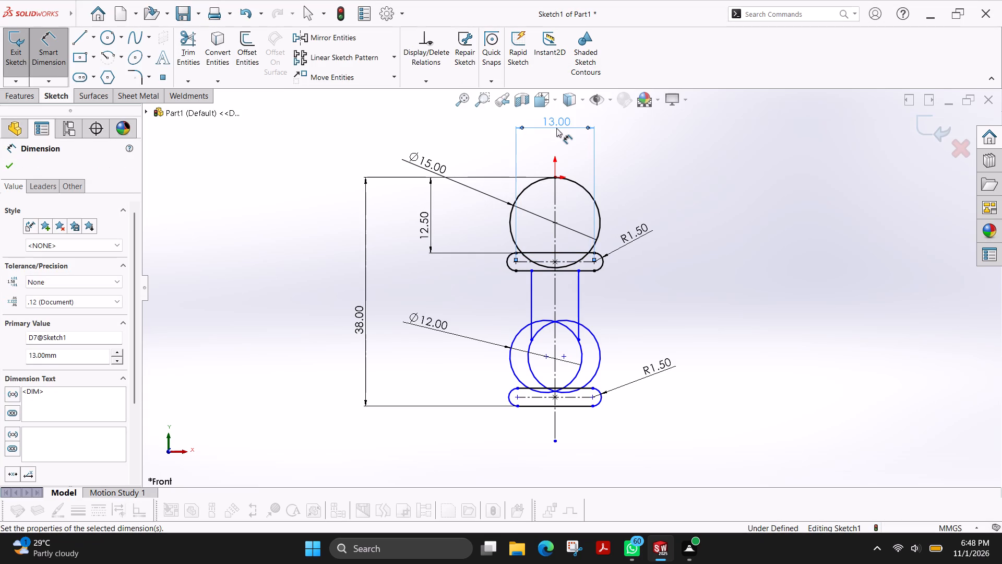
Dimension the horizontal distance between the two side lines as 8 mm.
left_click(530, 277)
left_click(577, 280)
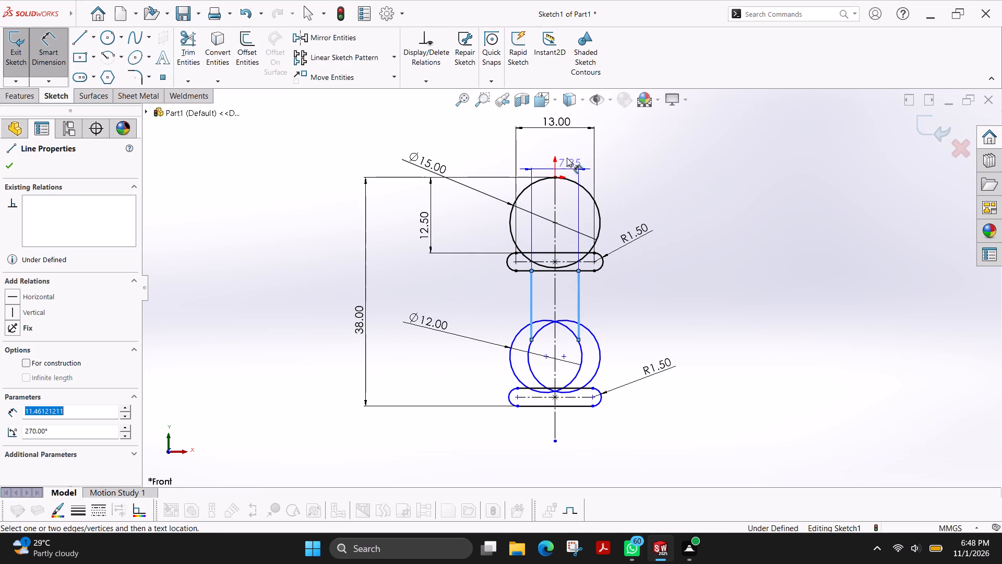
left_click(552, 147)
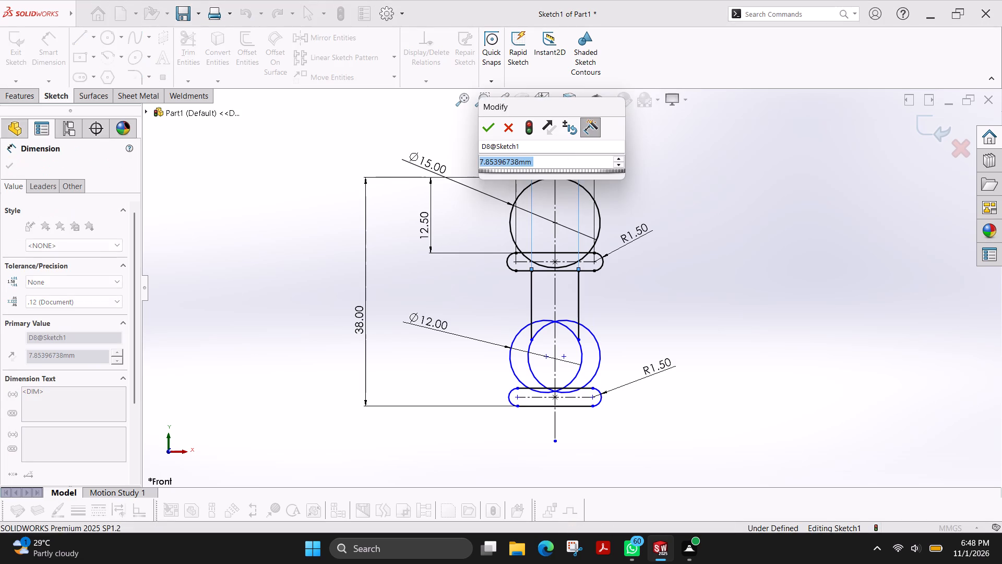
key("8")
key("Return")
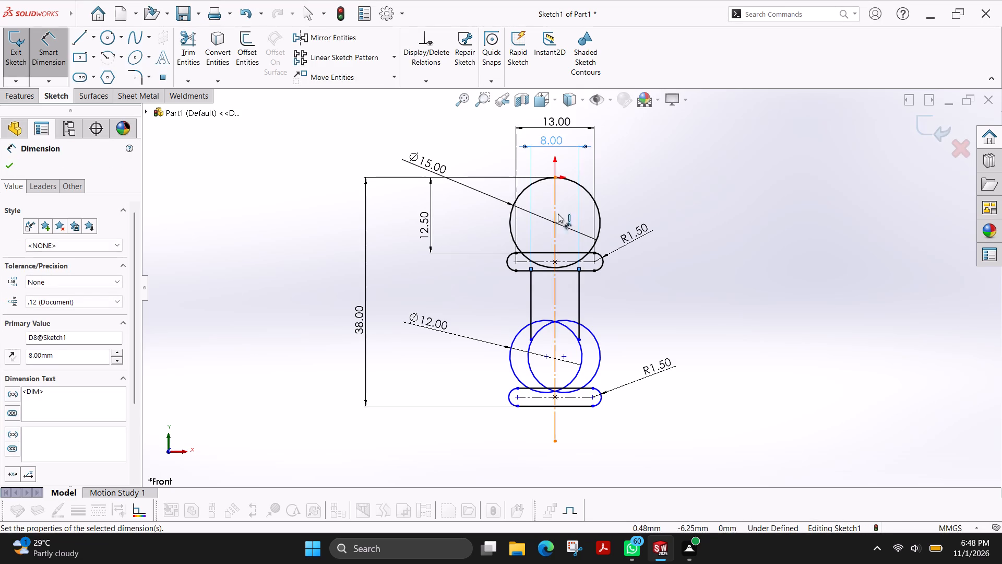
Move the 13 mm and 8 mm dimensions higher above the upper circle.
scroll(551, 170, "up", 2)
scroll(558, 182, "down", 3)
scroll(563, 243, "down", 1)
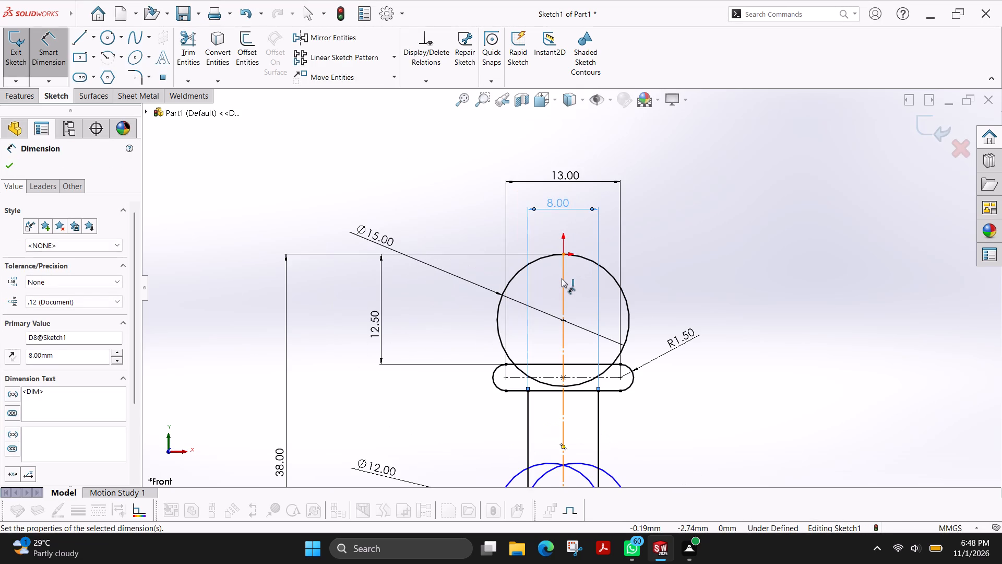
left_click_drag(564, 176, 566, 126)
left_click_drag(555, 209, 558, 161)
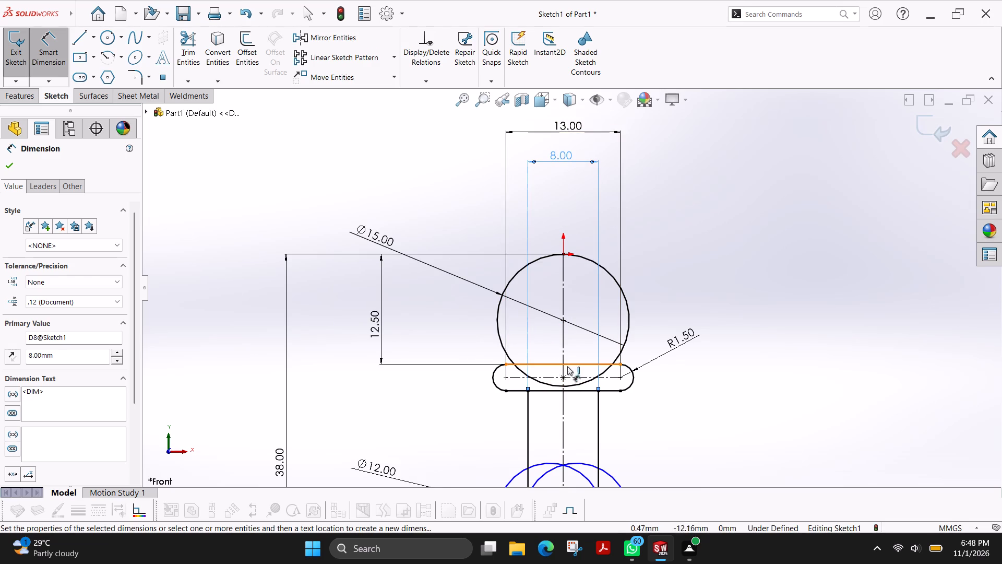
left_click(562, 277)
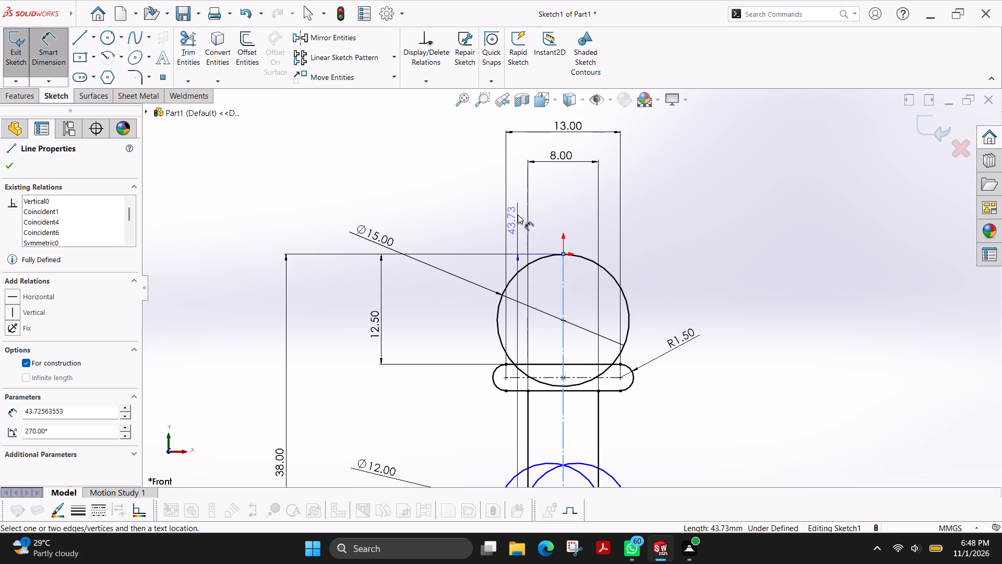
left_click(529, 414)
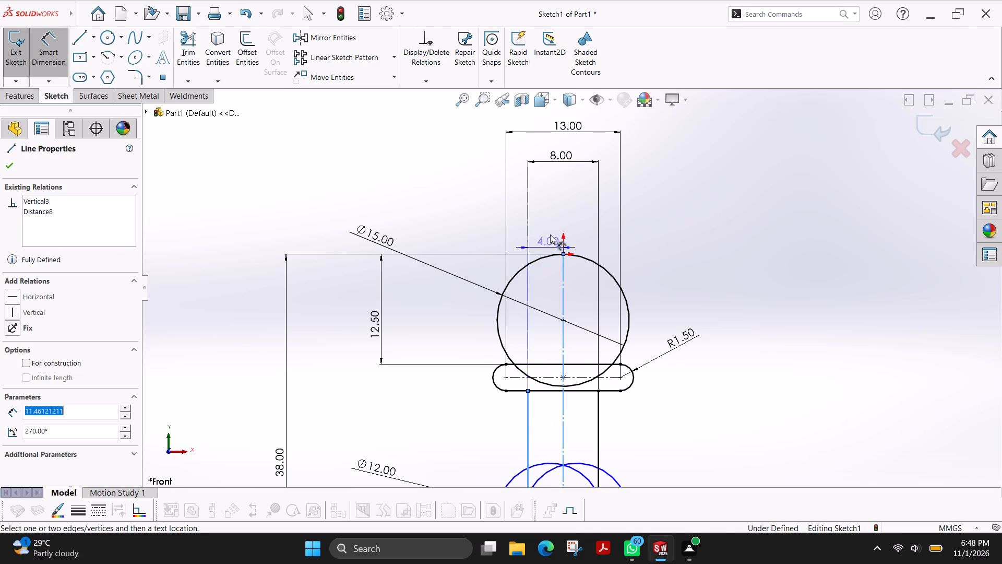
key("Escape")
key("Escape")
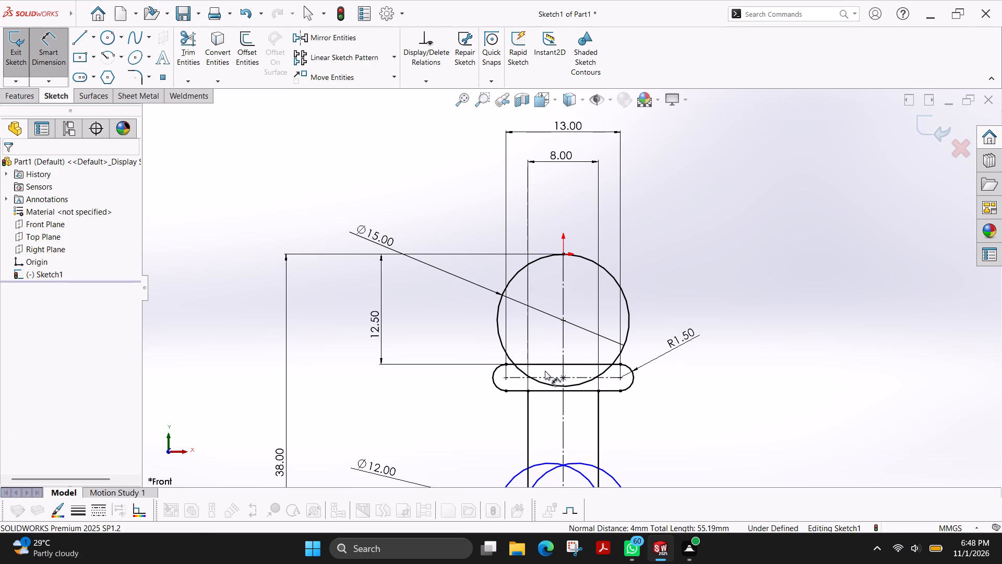
Sketch two vertical tangent lines, each about 3.8 mm long, downward from the outermost quadrant points of the two lower circles.
scroll(555, 367, "up", 2)
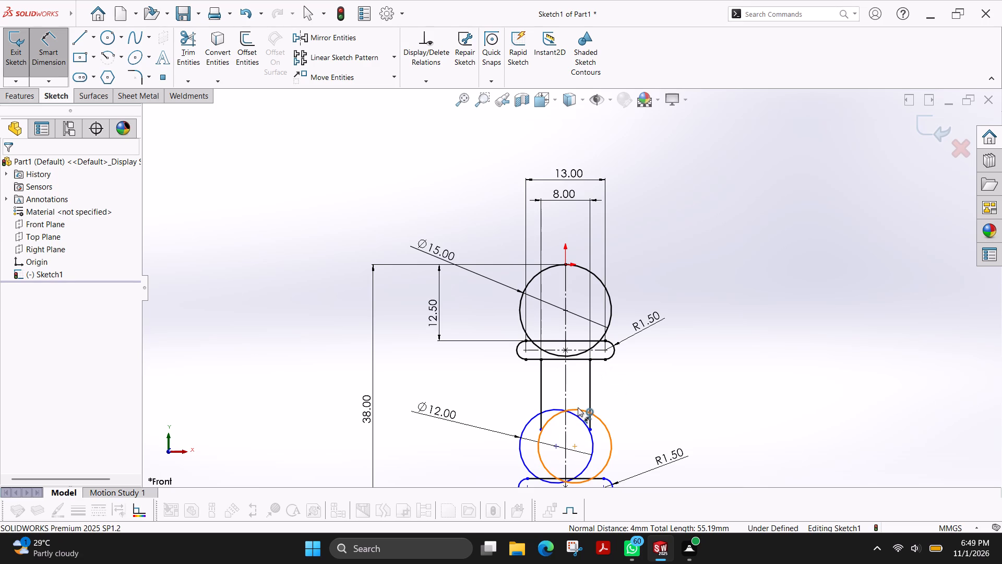
scroll(579, 405, "up", 3)
scroll(581, 379, "down", 4)
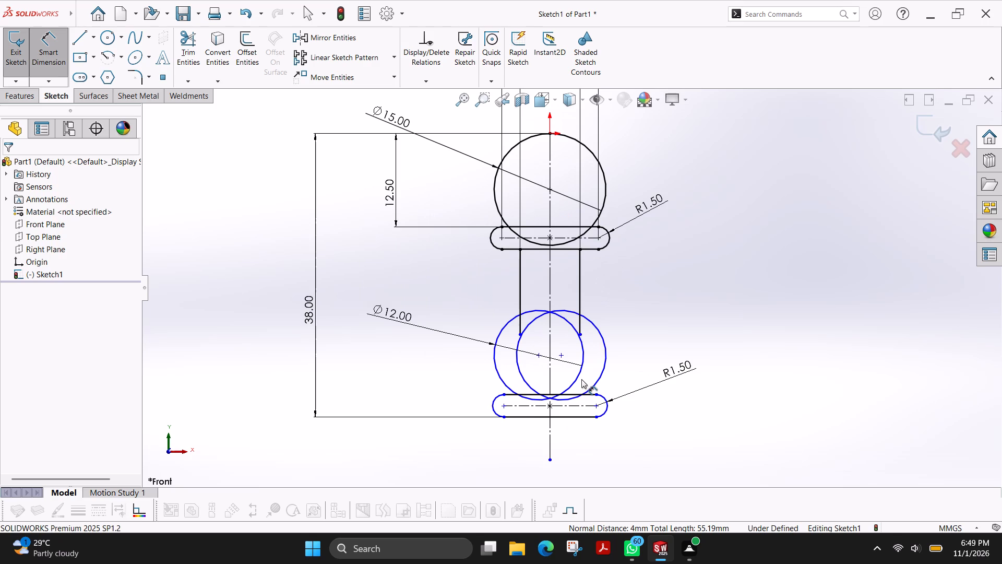
scroll(581, 379, "up", 2)
scroll(581, 379, "down", 3)
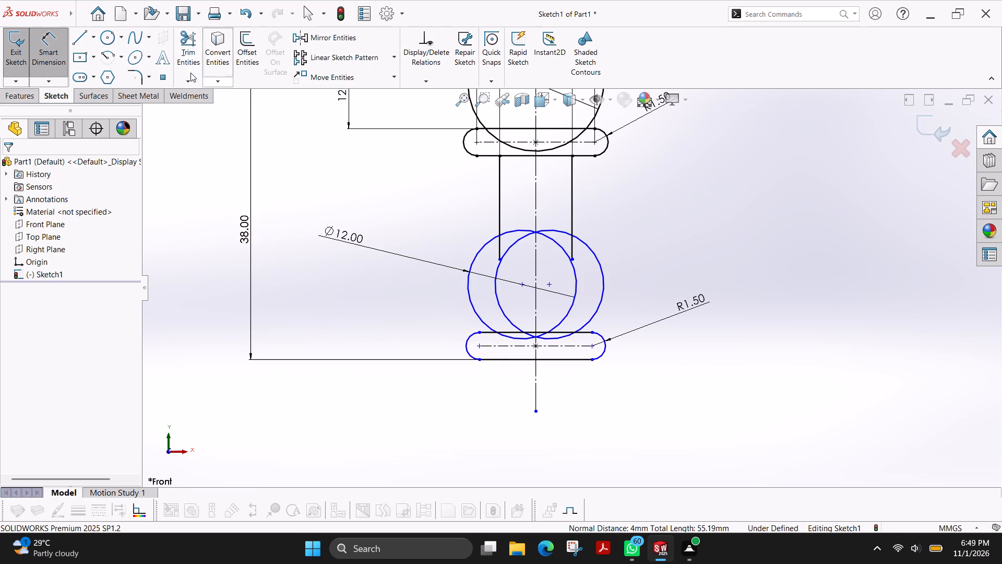
left_click(73, 40)
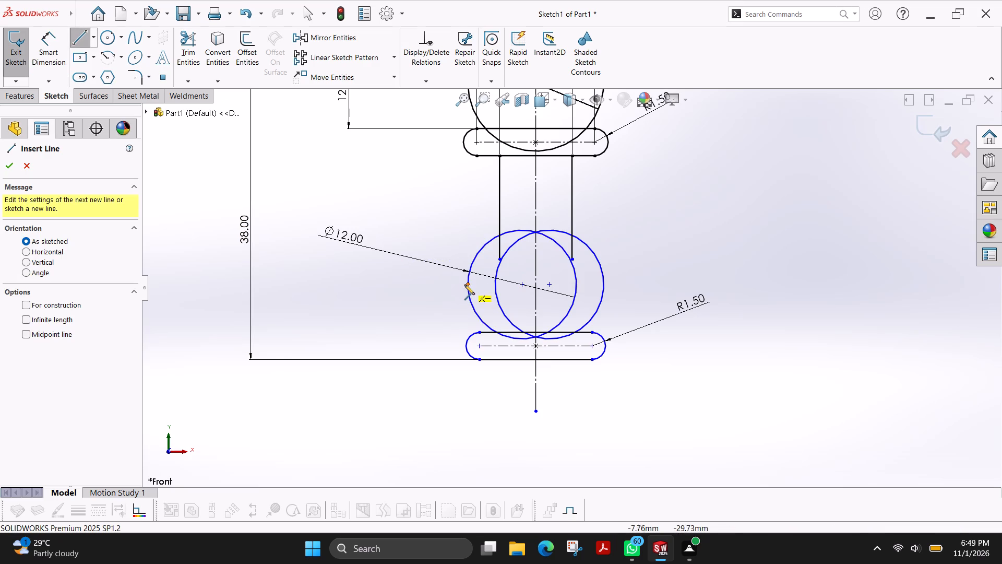
left_click(467, 284)
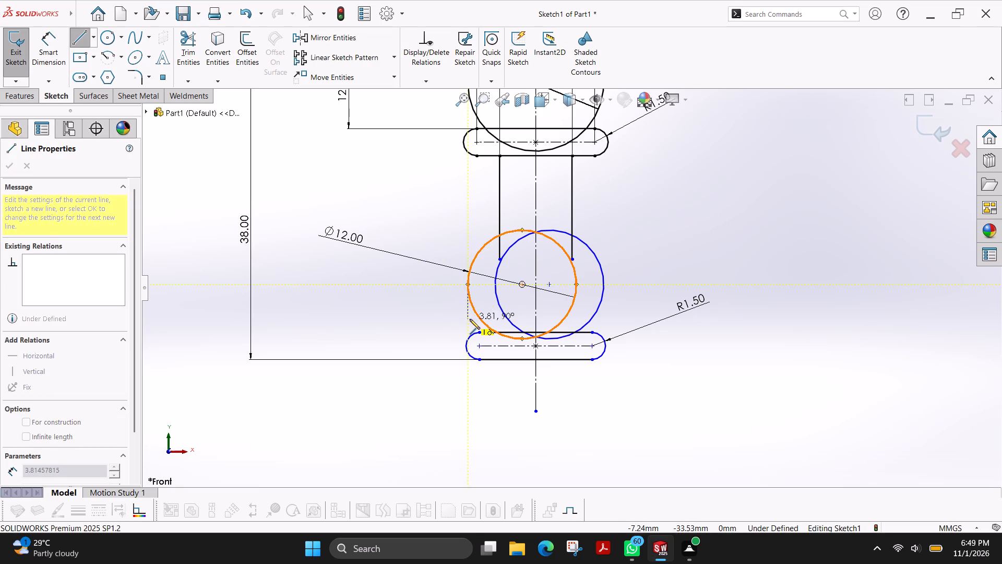
left_click(468, 319)
key("Escape")
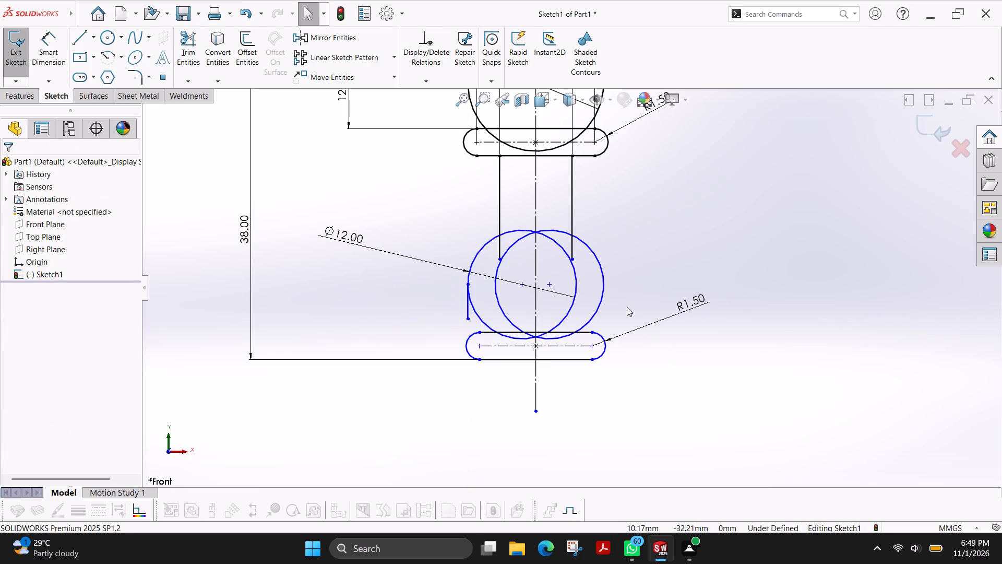
key("l")
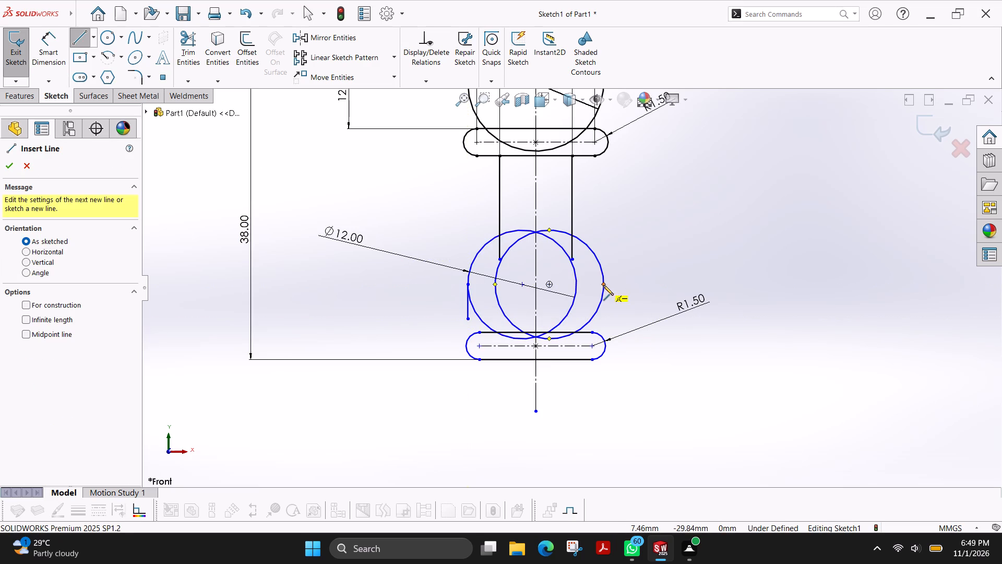
left_click(603, 284)
left_click(603, 320)
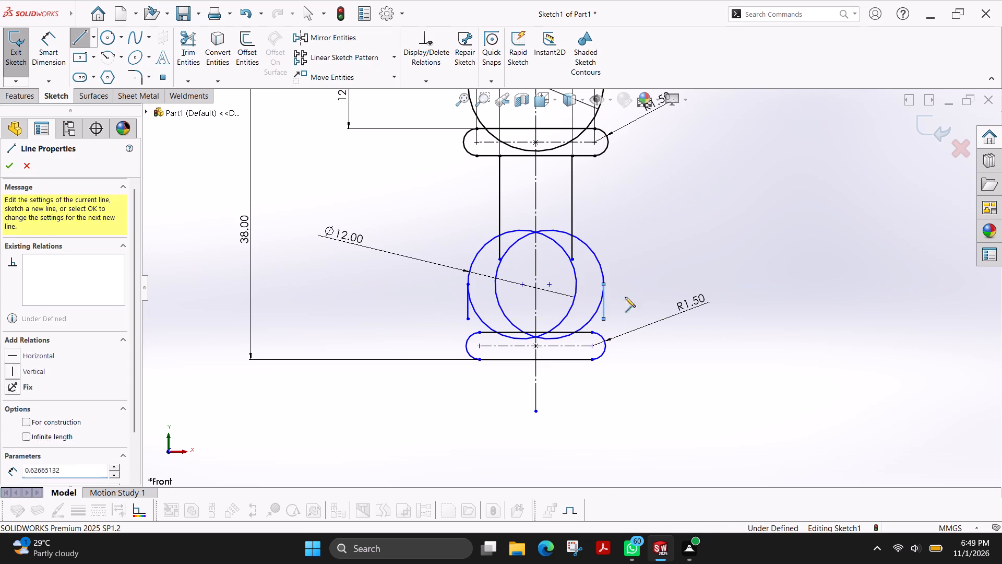
key("Escape")
Dimension the horizontal distance between the two short vertical tangent lines as 18 mm, placing it below the lower slot.
left_click(48, 39)
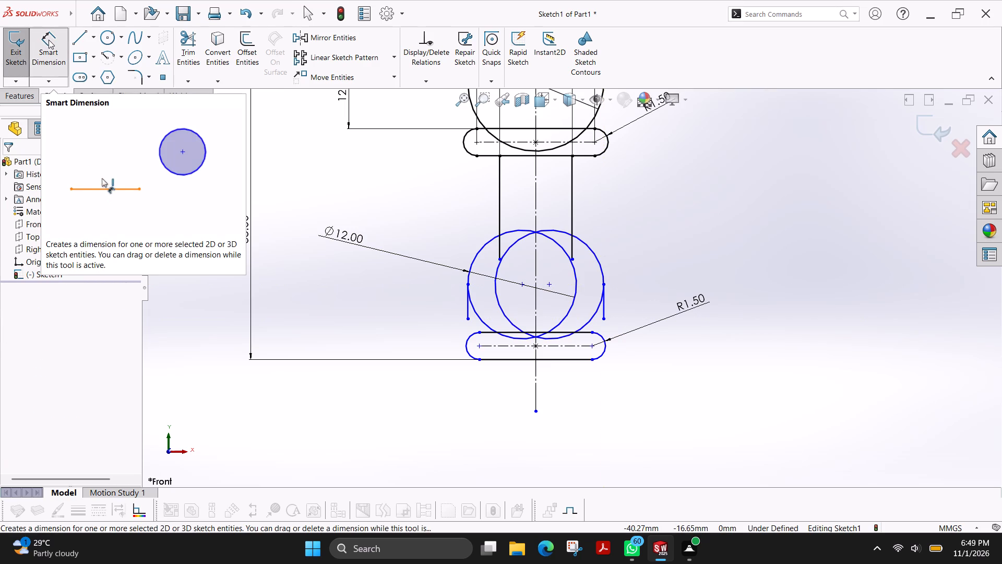
left_click(466, 307)
left_click(604, 309)
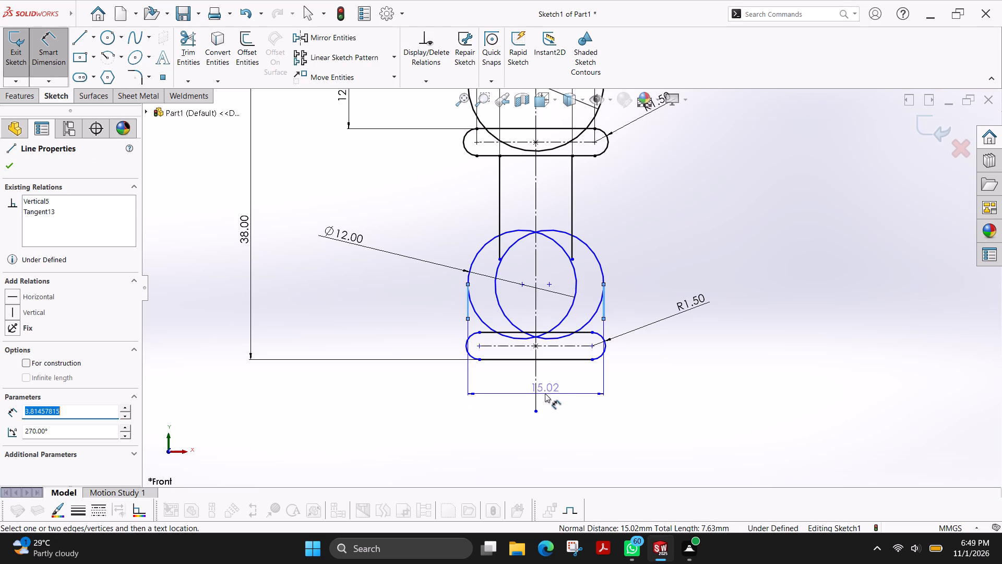
left_click(550, 396)
type("18")
key("Return")
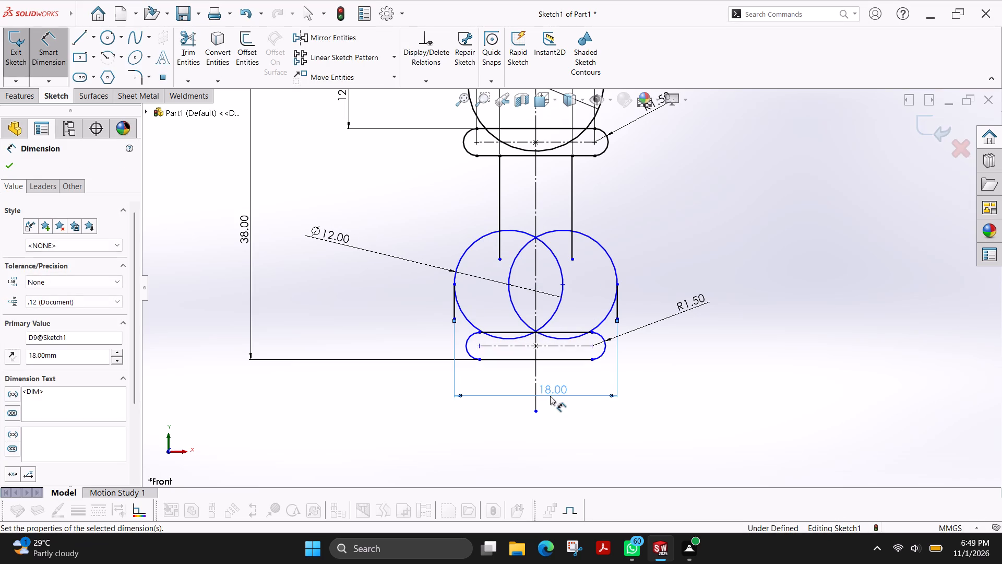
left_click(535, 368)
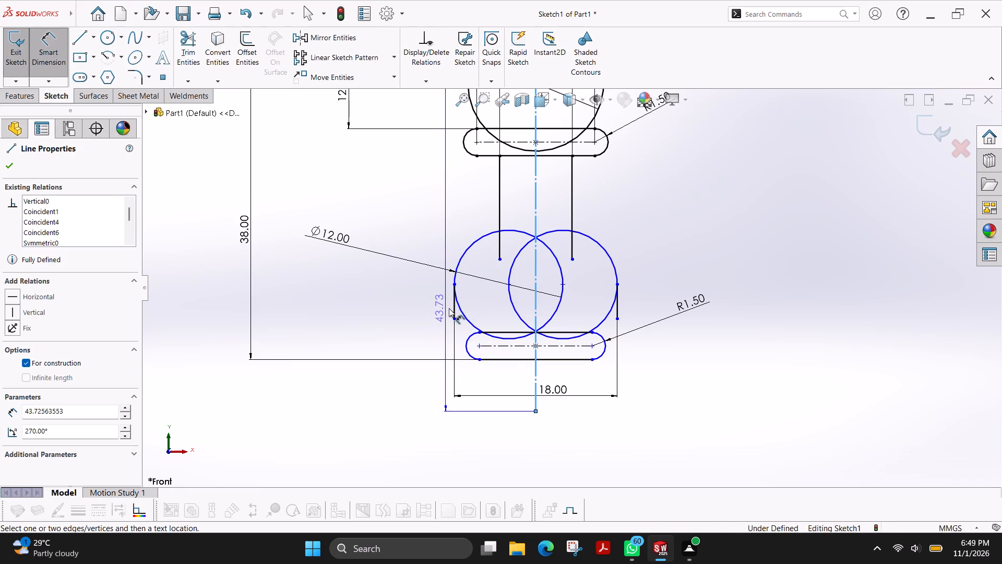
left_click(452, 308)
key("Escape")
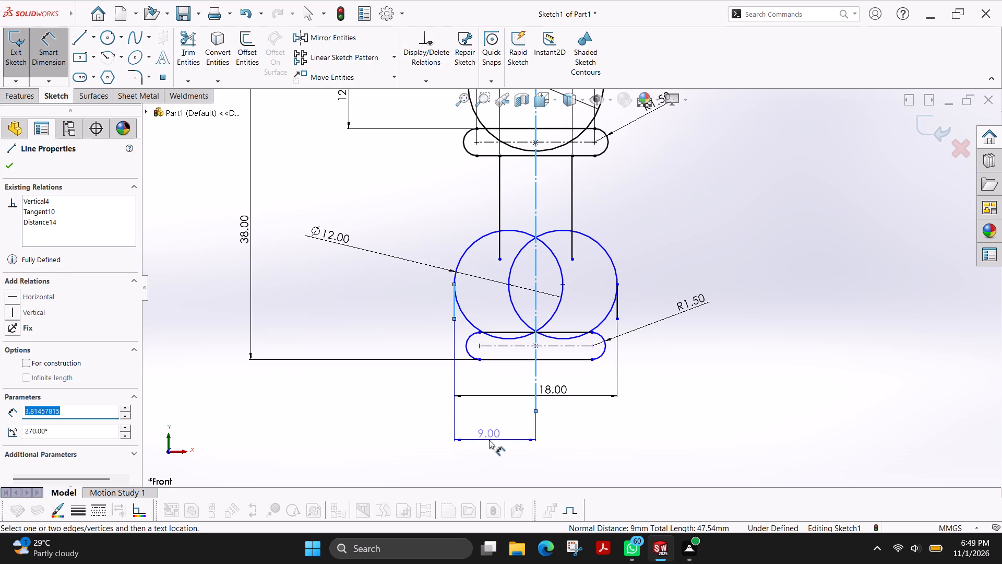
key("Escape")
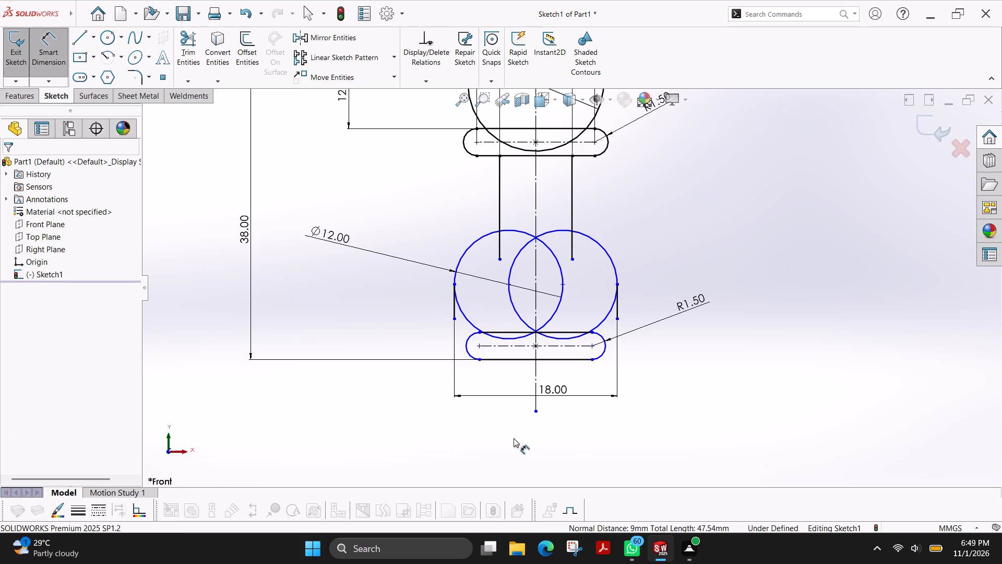
Dimension the lower slot's centre-to-centre length as 18 mm, placing it beneath the dimension between the short tangent lines.
left_click(479, 346)
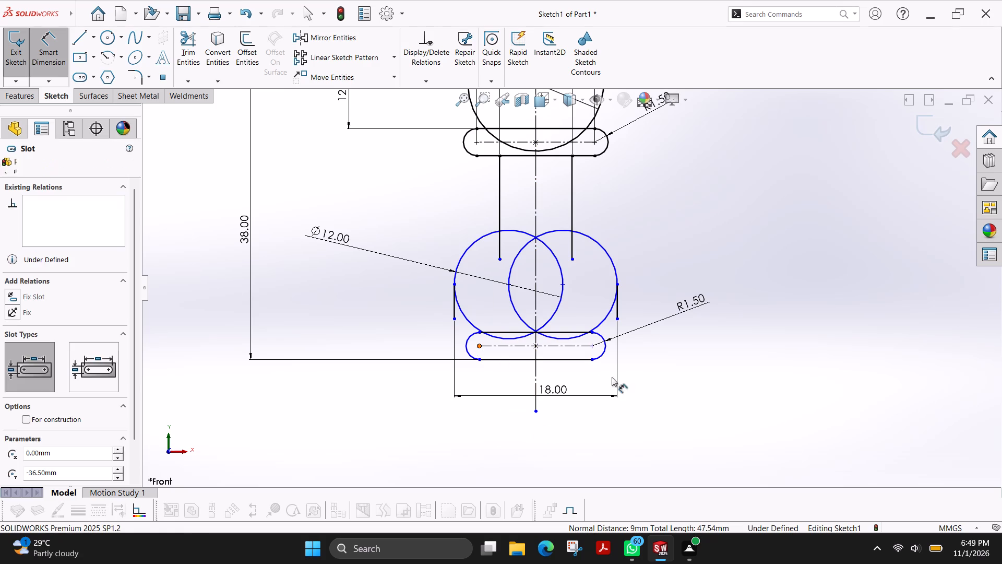
left_click(593, 346)
left_click(539, 435)
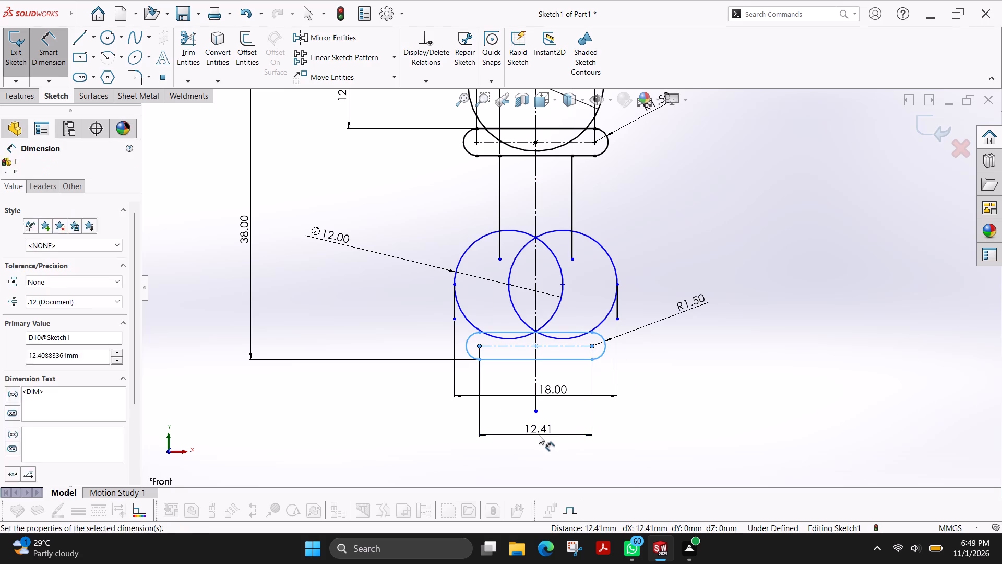
key("1")
key("8")
key("Return")
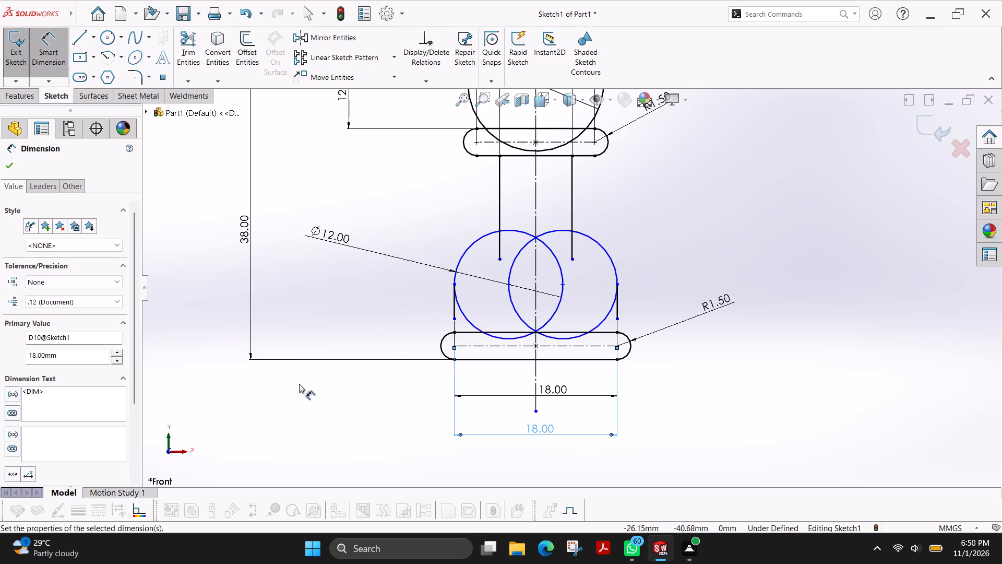
left_click(8, 157)
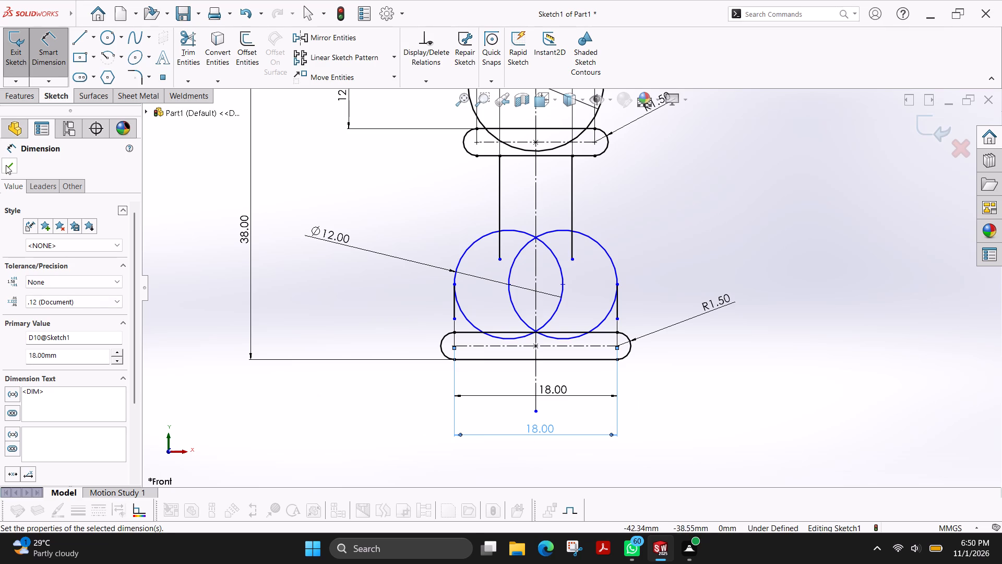
left_click(6, 165)
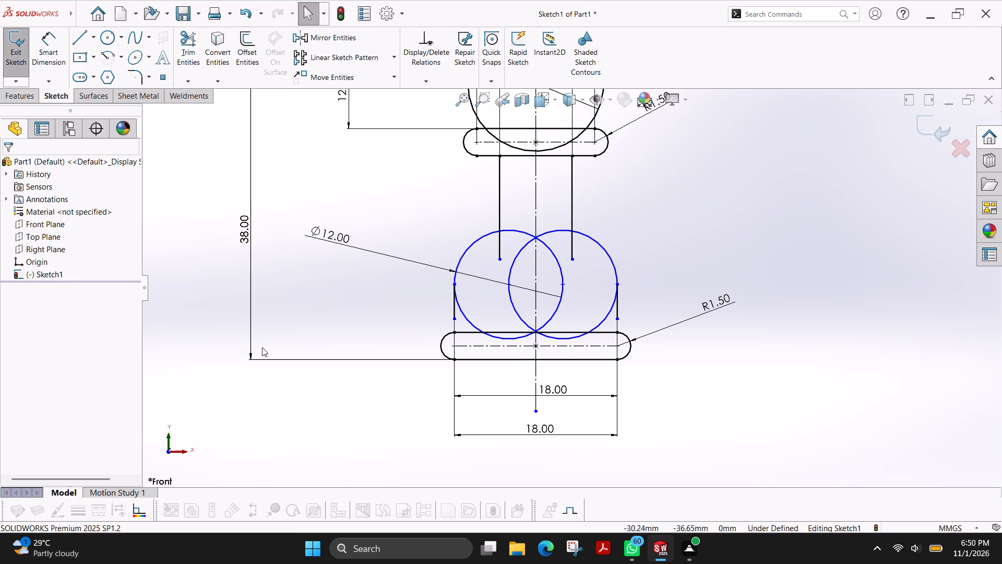
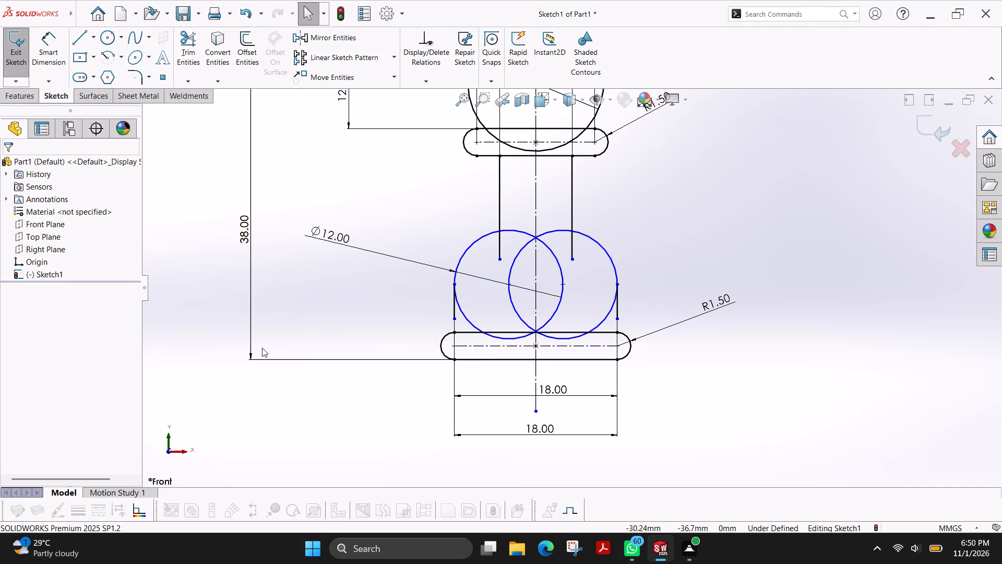
Trim away the two inner arcs where the lower 12 mm circles overlap, keeping their joined outer outline.
scroll(635, 203, "up", 3)
scroll(609, 166, "up", 1)
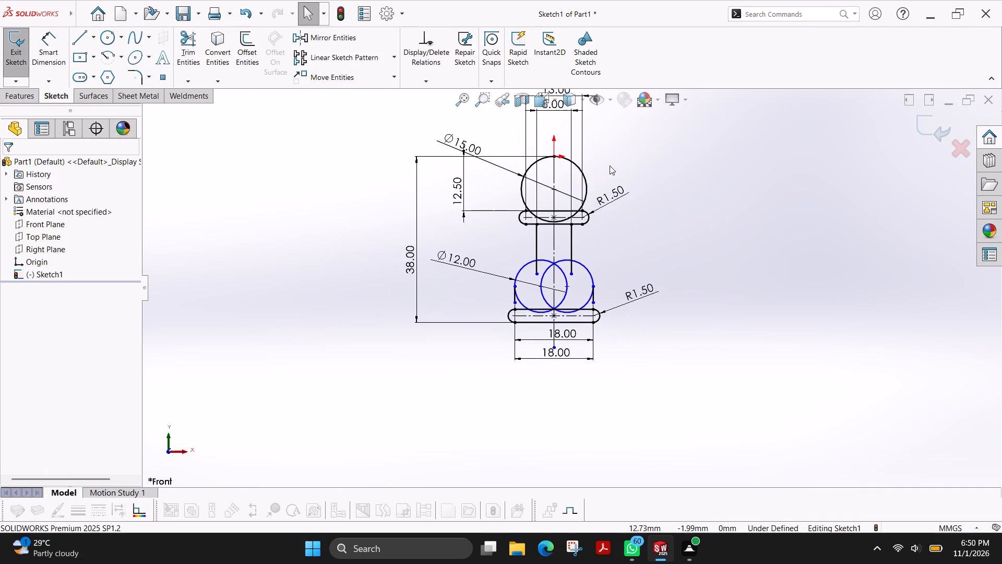
scroll(610, 169, "down", 1)
scroll(610, 169, "up", 1)
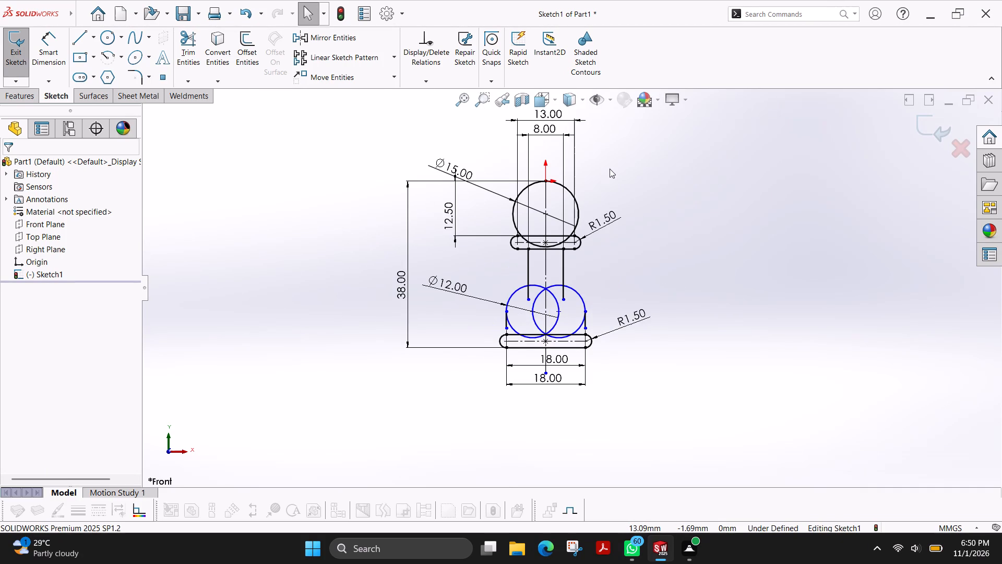
scroll(590, 238, "down", 3)
scroll(543, 309, "down", 2)
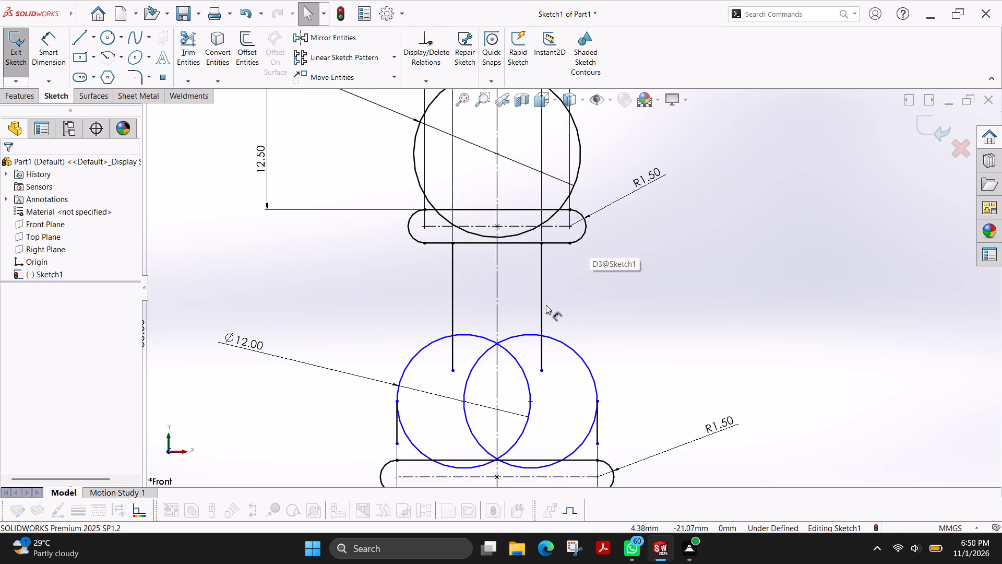
left_click(178, 49)
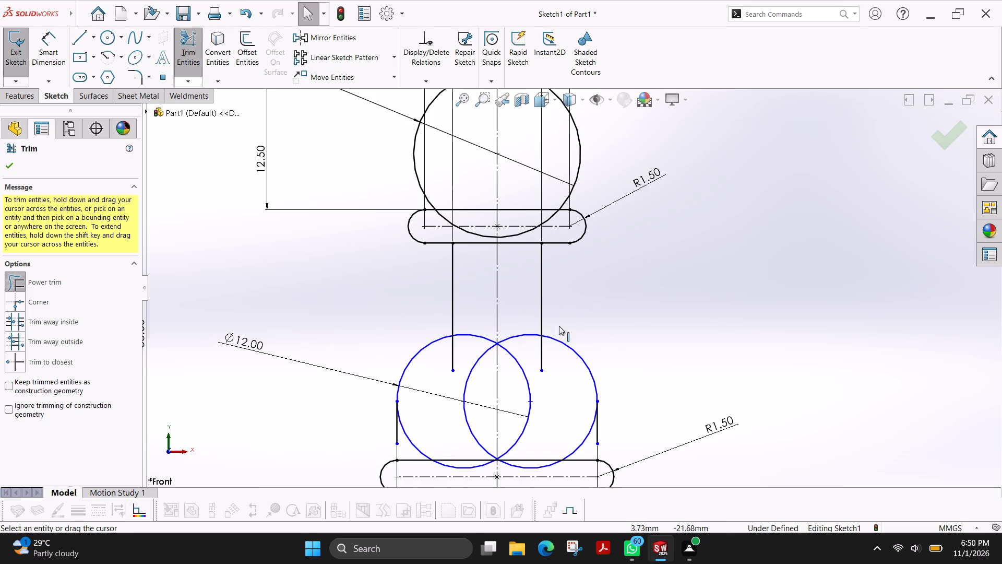
left_click_drag(515, 348, 514, 354)
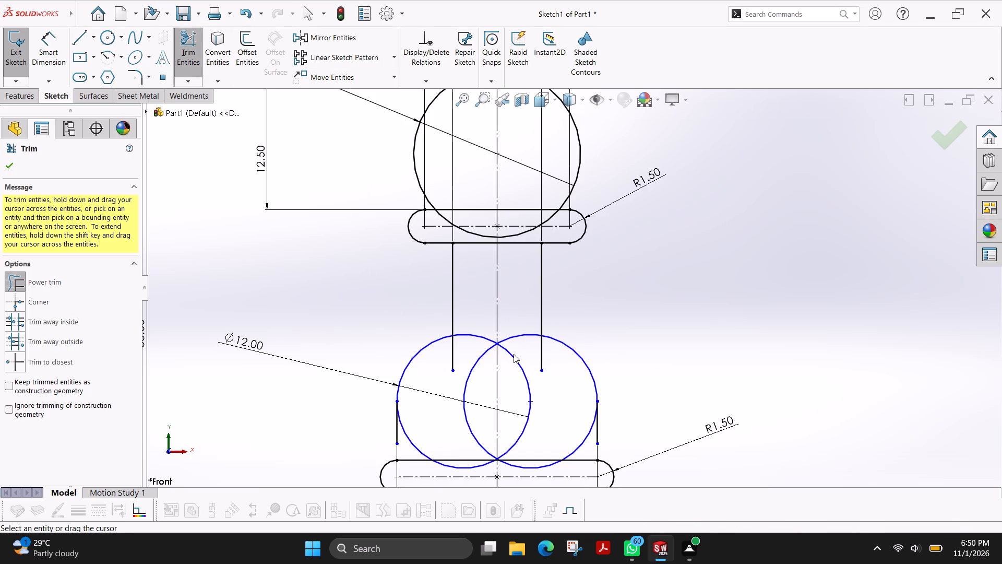
left_click_drag(514, 354, 512, 378)
left_click_drag(469, 355, 480, 382)
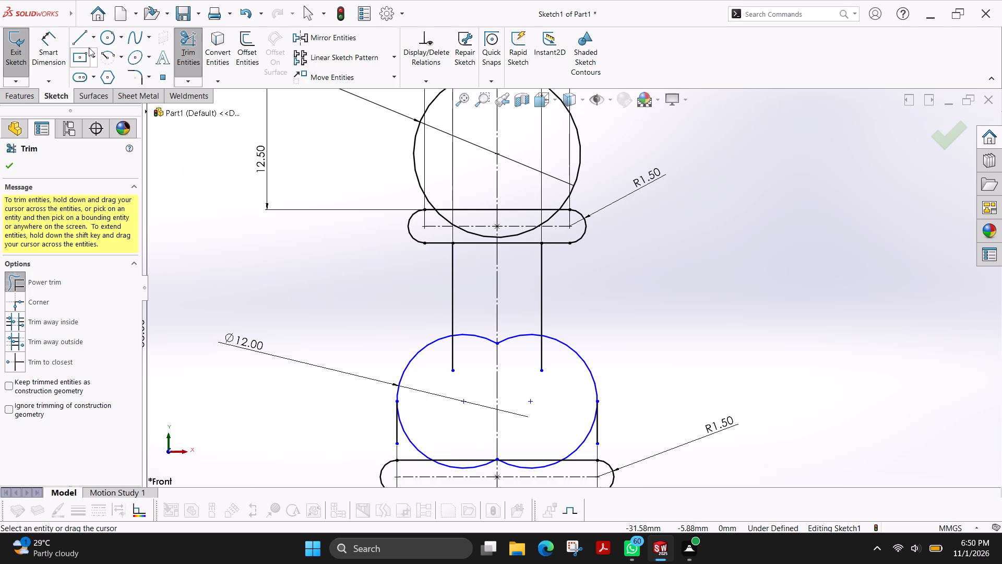
Sketch a perimeter circle tangent to the right vertical side line and the right lower circle, with radius 15 mm.
left_click(122, 39)
left_click(128, 72)
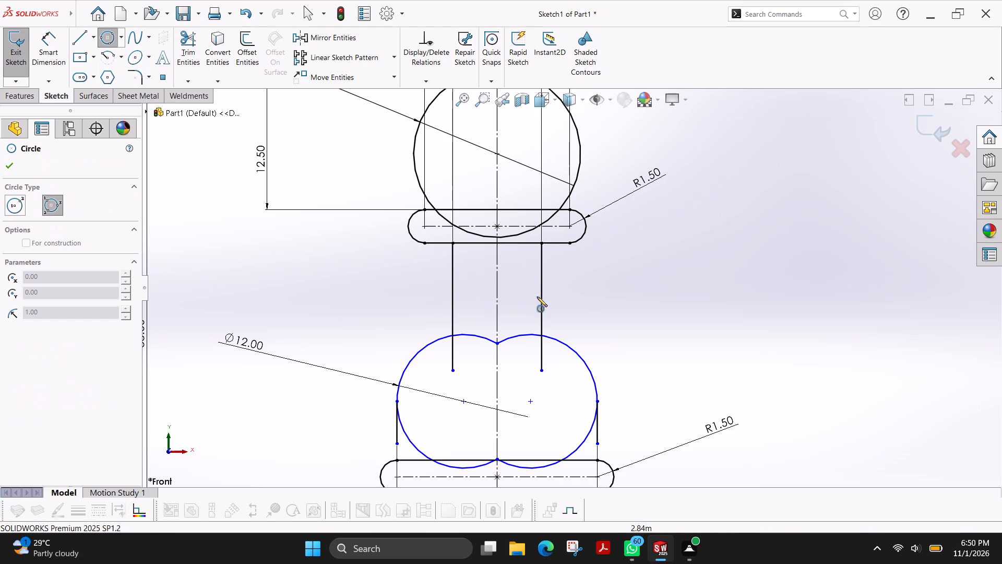
left_click(541, 267)
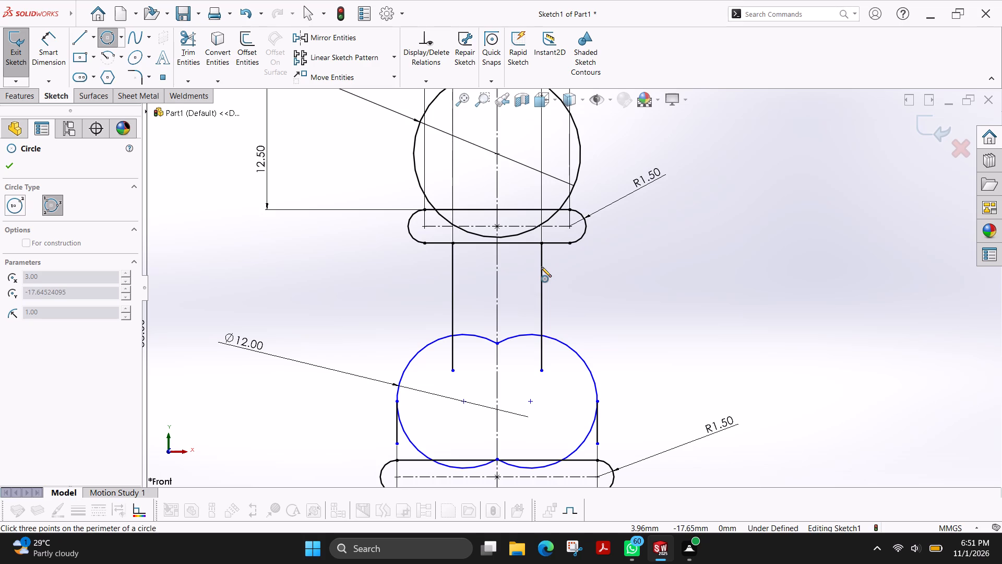
left_click(582, 358)
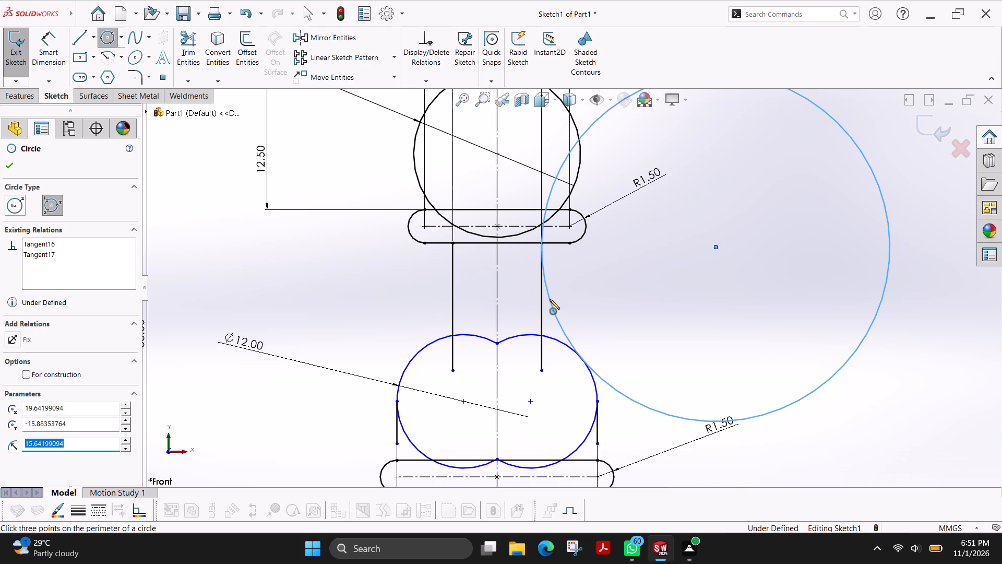
type("15")
key("Return")
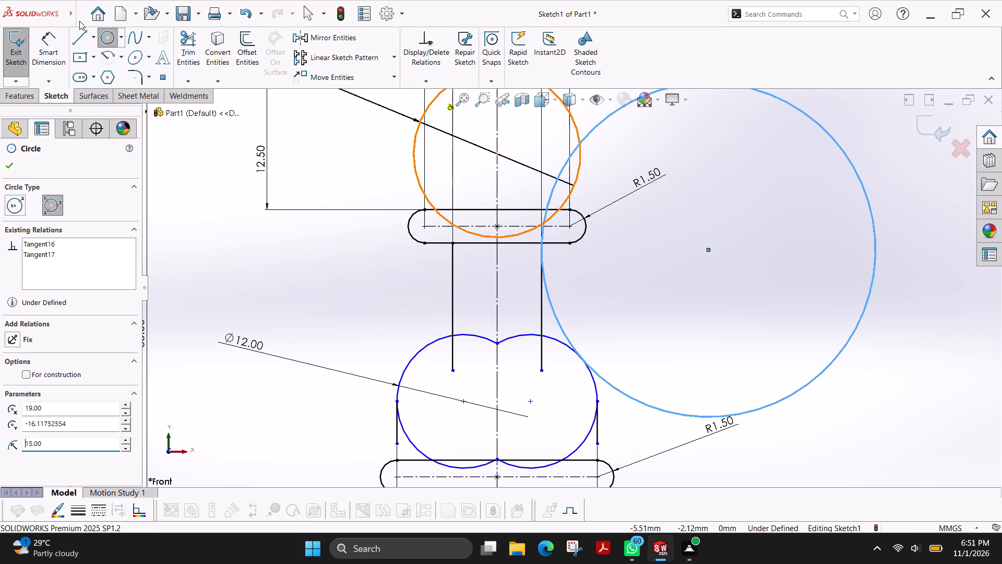
left_click(11, 167)
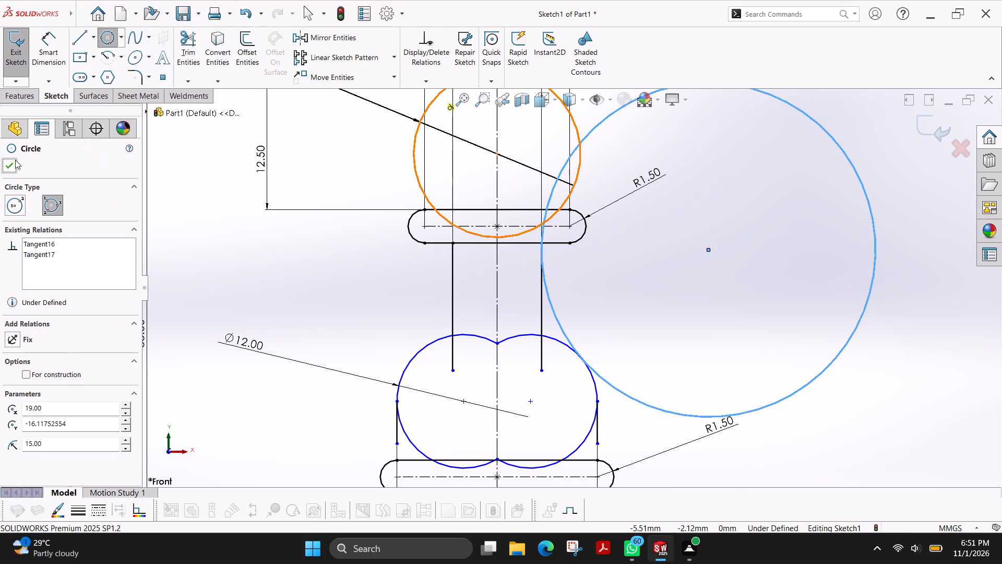
left_click(11, 160)
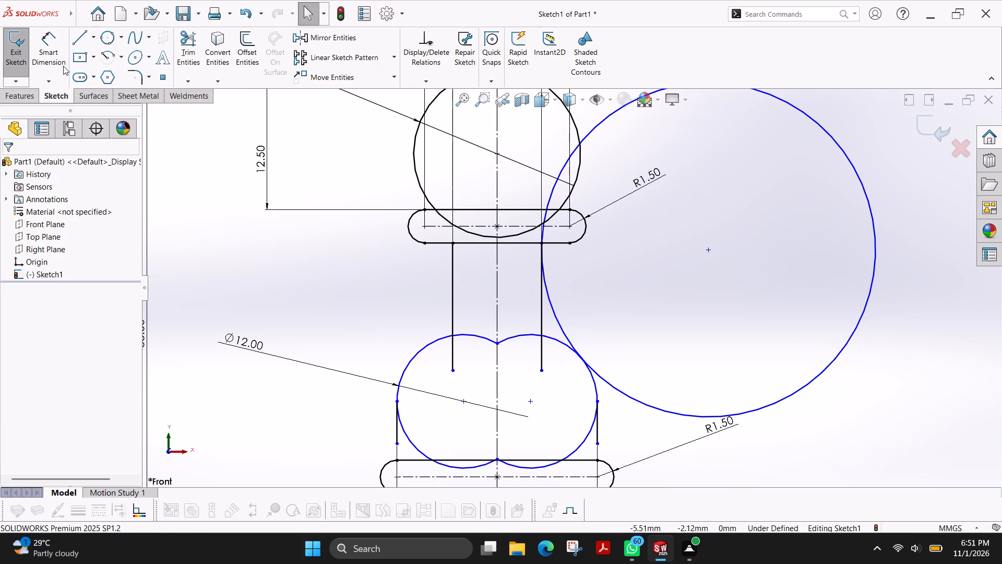
Dimension the large tangent circle's diameter as 30 mm, placing the dimension outside it to the upper right.
left_click(60, 62)
scroll(854, 234, "up", 2)
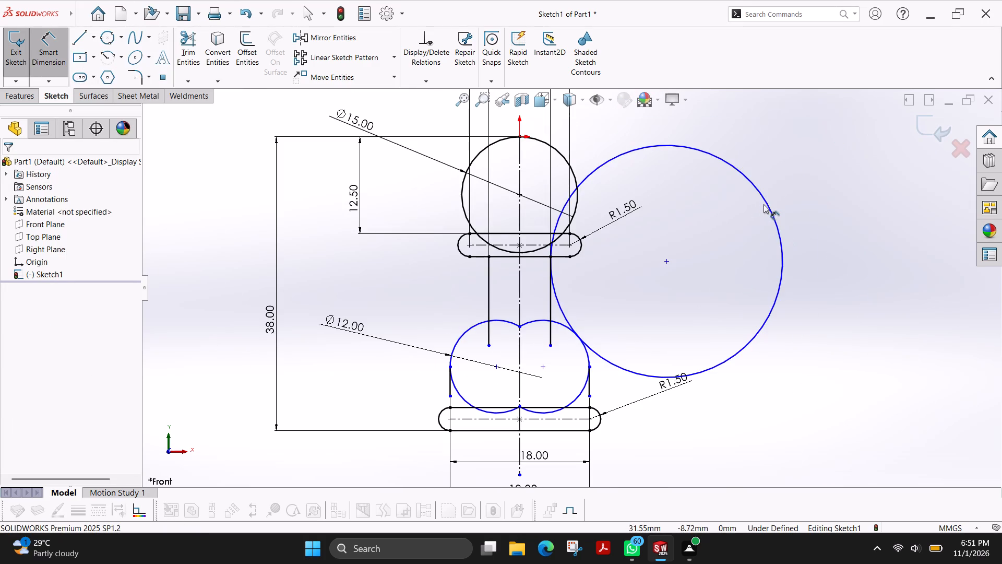
left_click(768, 204)
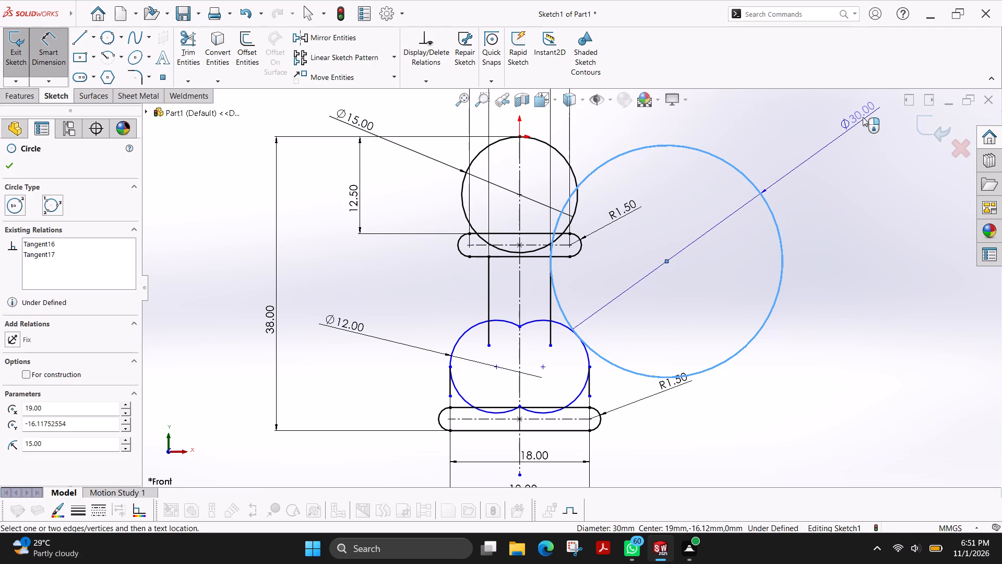
left_click(858, 127)
key("Return")
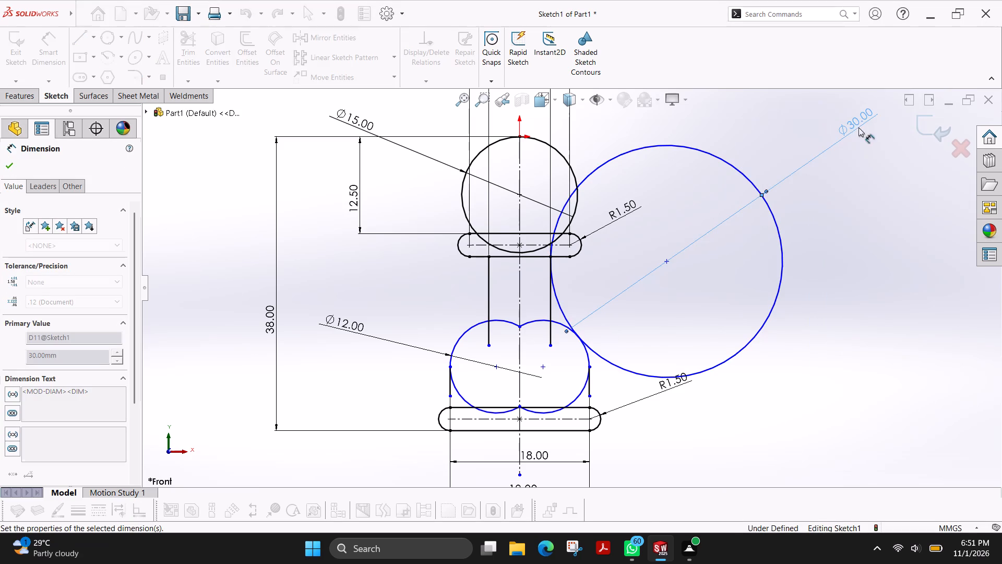
scroll(630, 290, "up", 2)
scroll(593, 311, "down", 5)
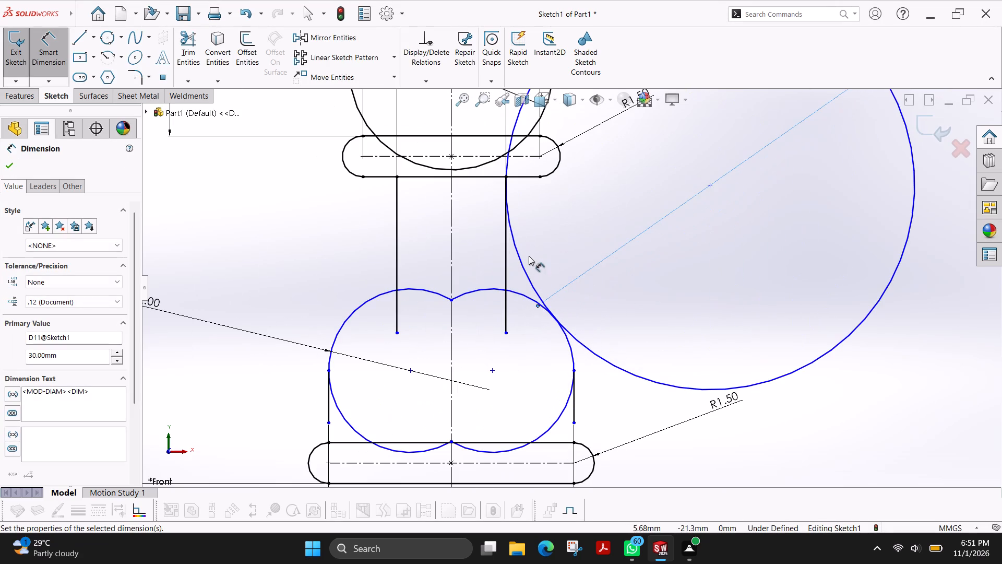
left_click(9, 162)
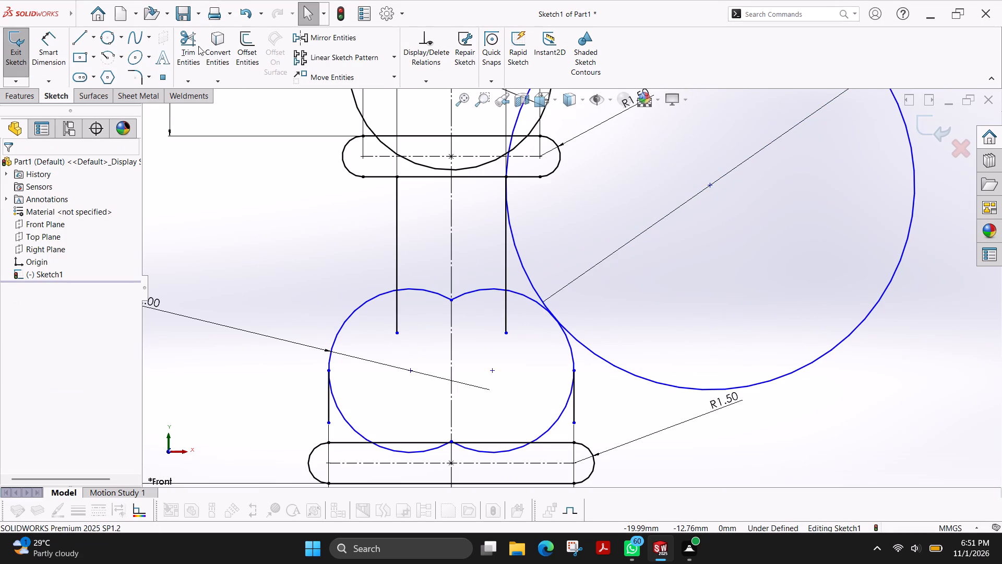
Trim the 30 mm circle down to the concave arc running from the upper slot to the right lower circle.
left_click(191, 41)
scroll(537, 145, "up", 3)
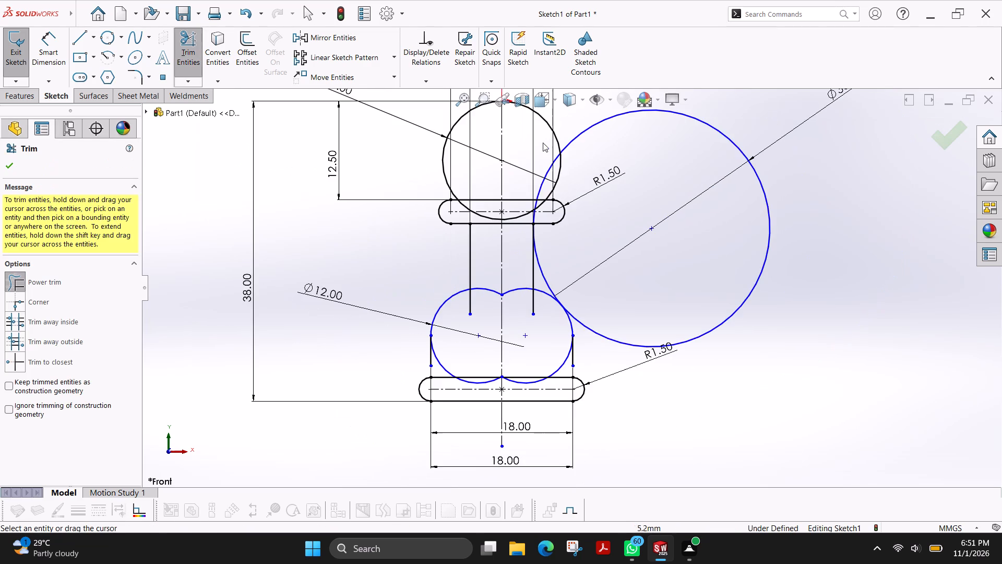
scroll(557, 171, "down", 1)
left_click_drag(543, 162, 550, 180)
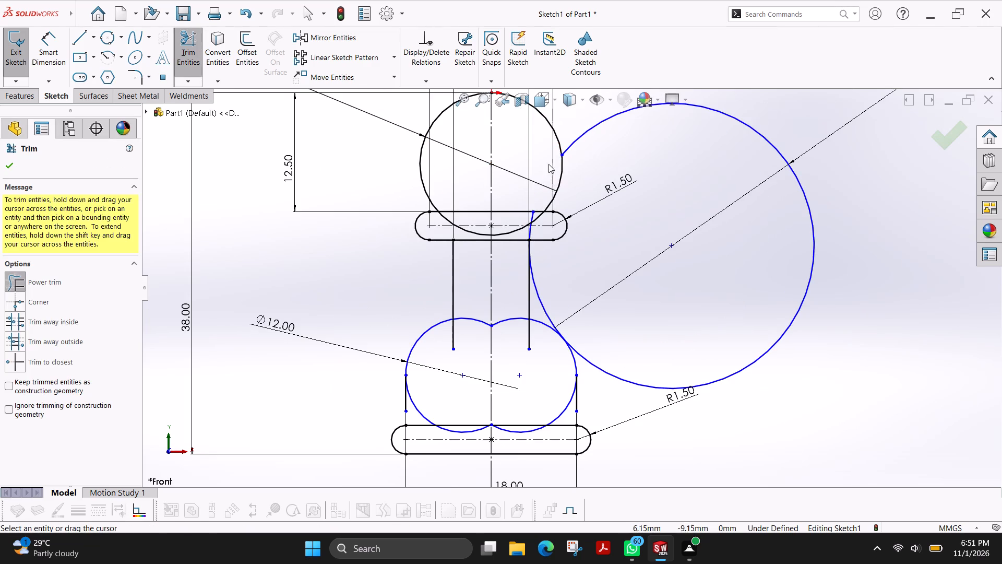
left_click_drag(581, 120, 591, 136)
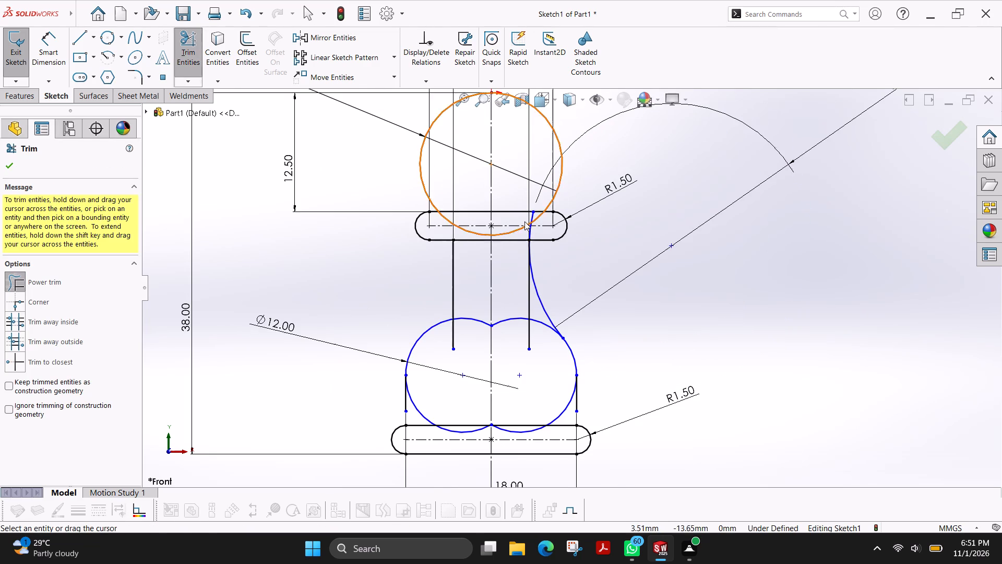
scroll(524, 221, "up", 1)
scroll(527, 223, "down", 8)
left_click_drag(617, 260, 592, 266)
left_click_drag(612, 333, 569, 350)
Trim away the right vertical side line and the lower circles' upper arcs between the left side line and the concave arc.
scroll(626, 400, "up", 3)
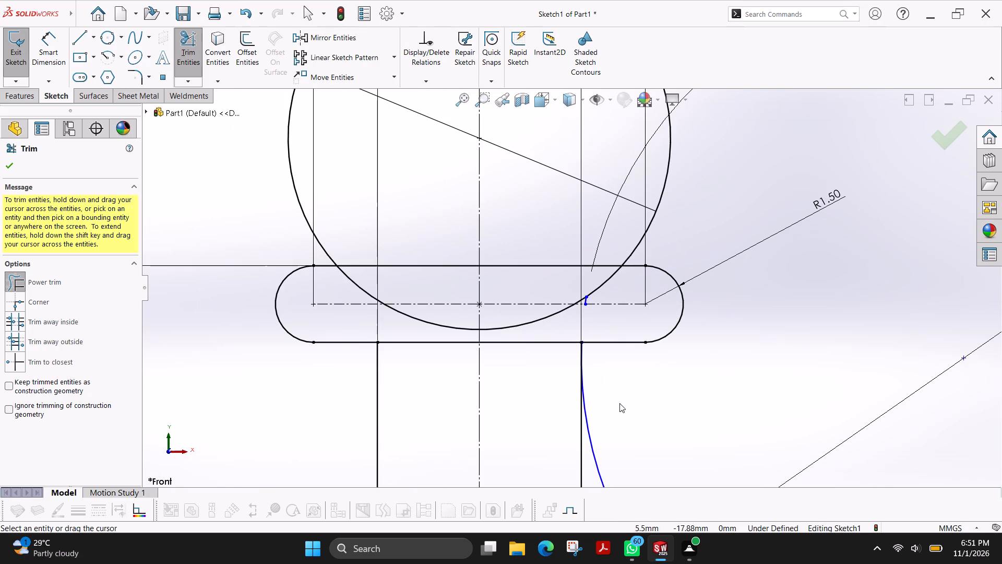
scroll(617, 404, "up", 5)
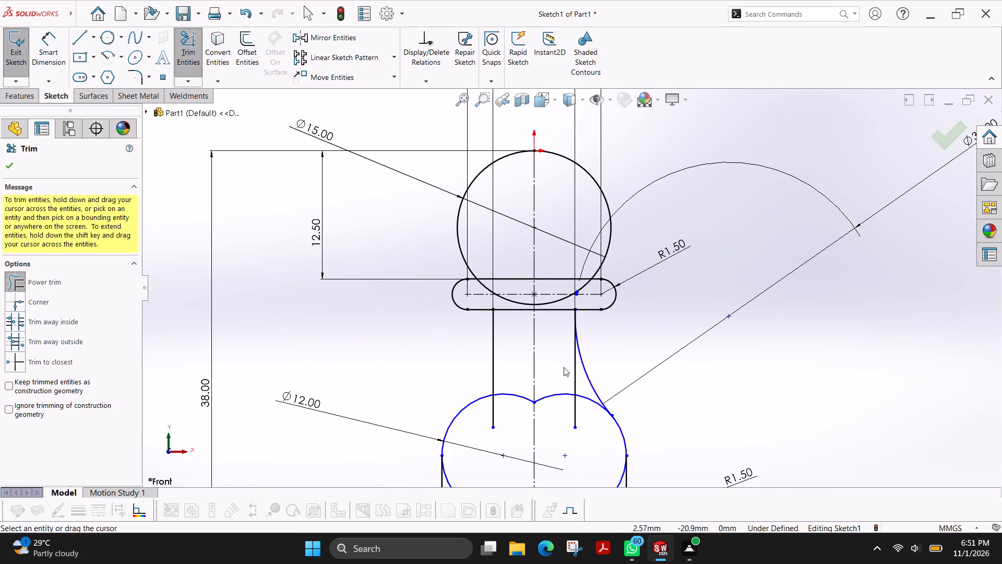
left_click_drag(568, 367, 585, 419)
left_click_drag(583, 412, 564, 374)
left_click_drag(509, 379, 509, 413)
scroll(515, 417, "up", 3)
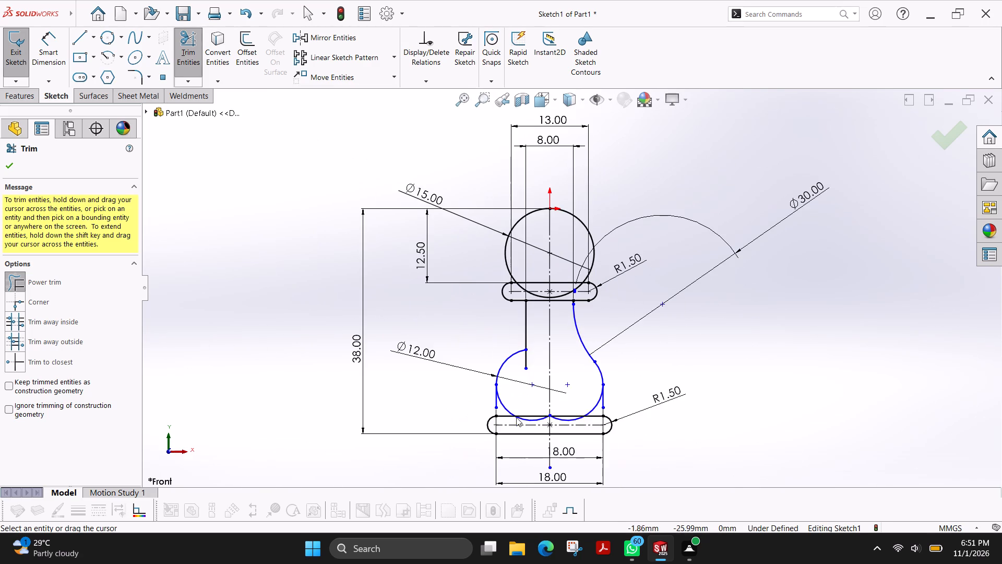
scroll(562, 385, "down", 1)
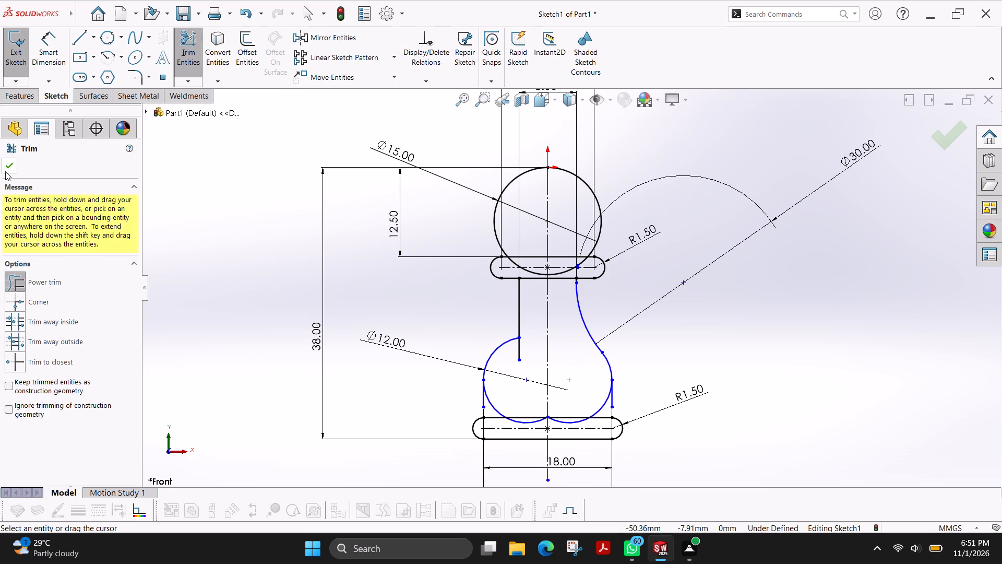
left_click(5, 171)
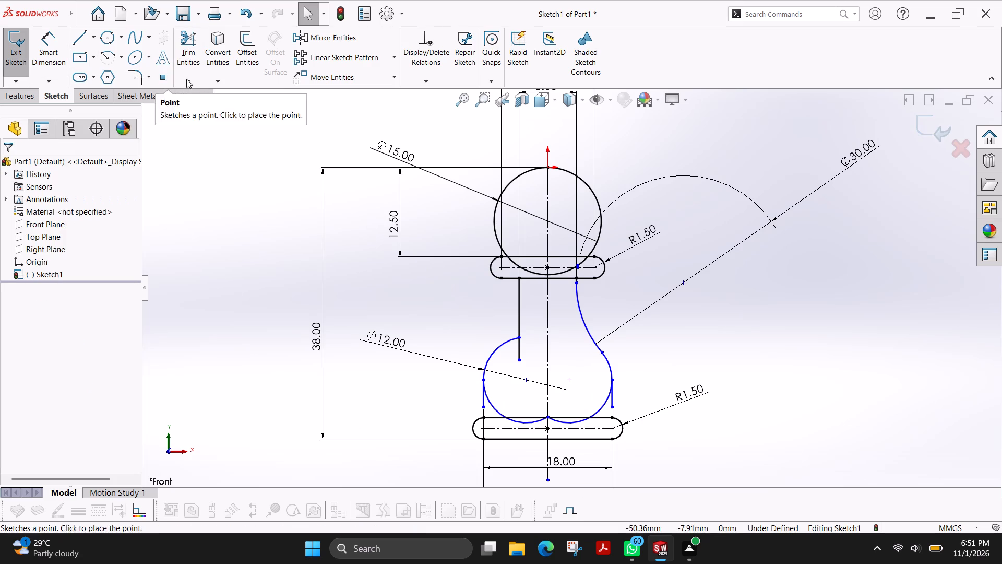
Mirror the concave 15 mm radius arc about the vertical construction line, keeping the original.
left_click(330, 34)
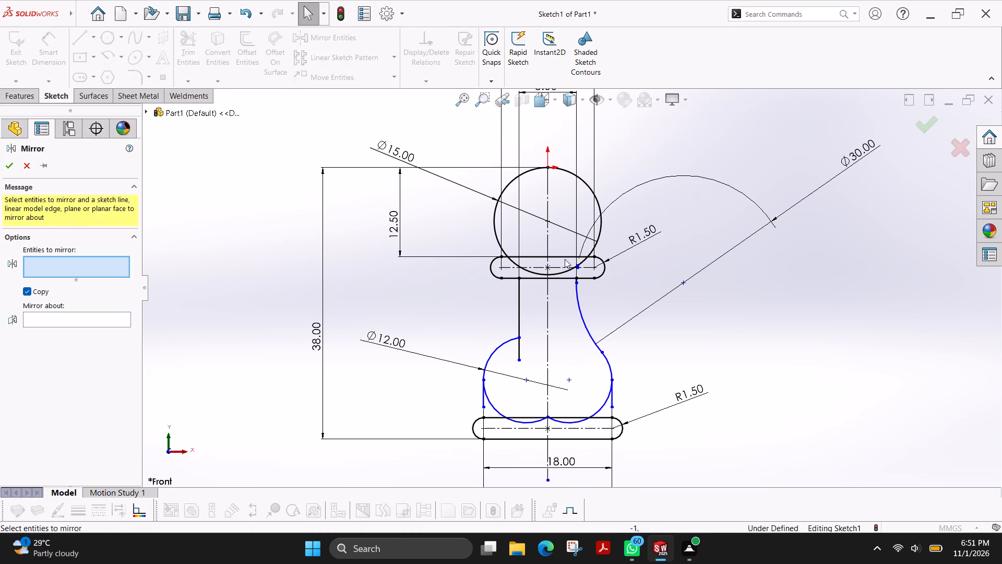
left_click(586, 330)
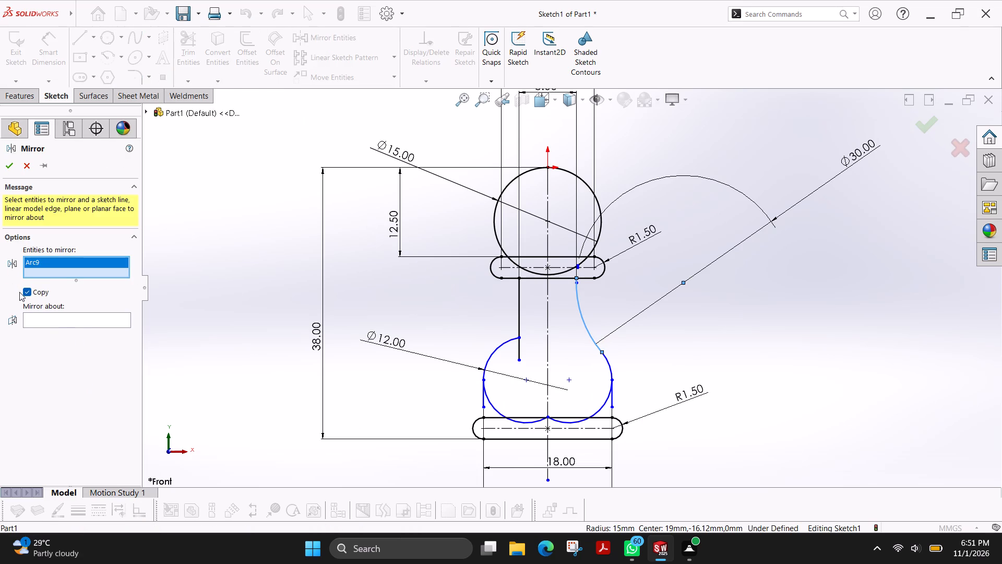
left_click(81, 318)
left_click(544, 311)
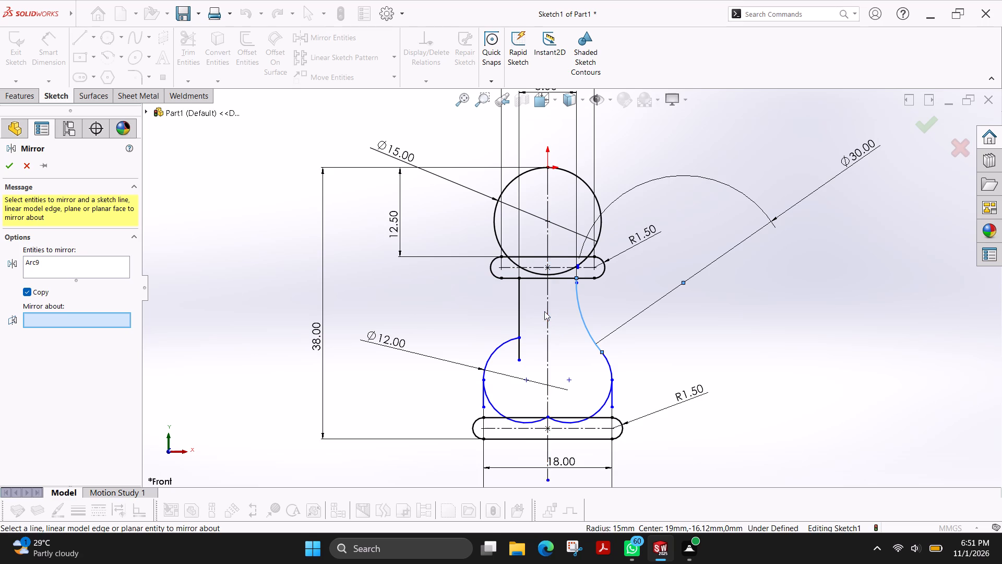
left_click(549, 311)
left_click(11, 170)
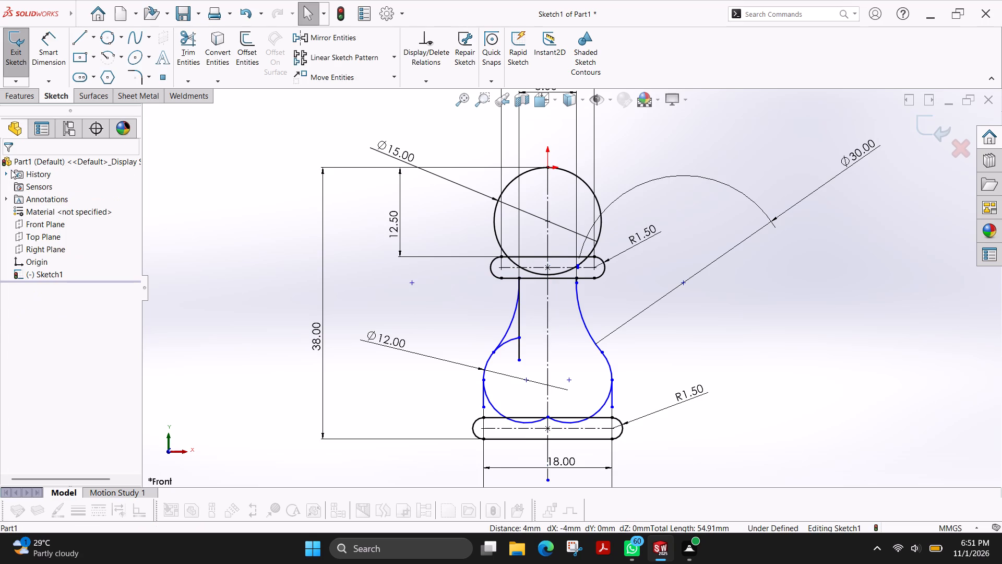
Trim away the left vertical side line and the leftover upper arc of the left lower circle inside the mirrored arc.
left_click(183, 55)
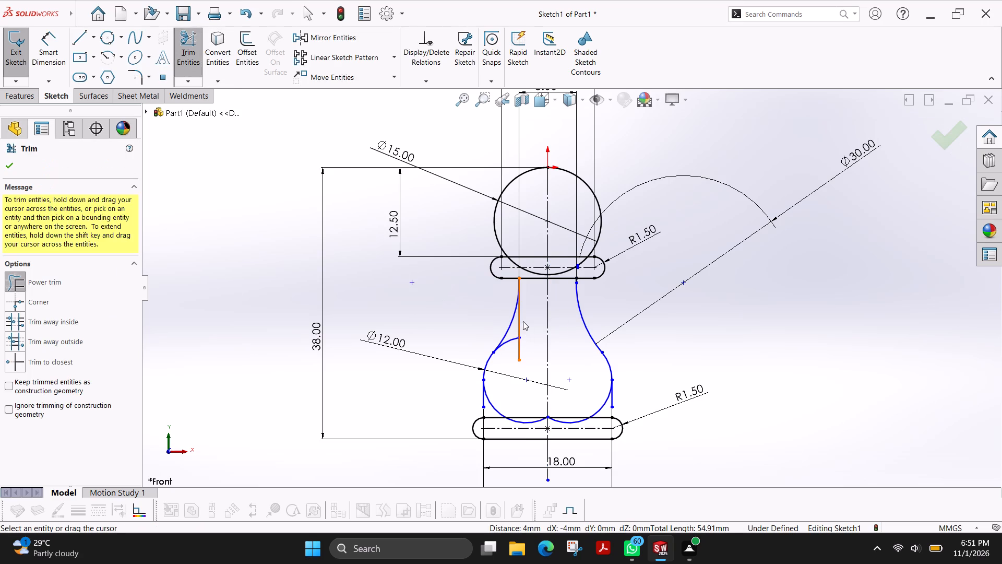
left_click_drag(523, 320, 505, 359)
left_click_drag(510, 355, 526, 349)
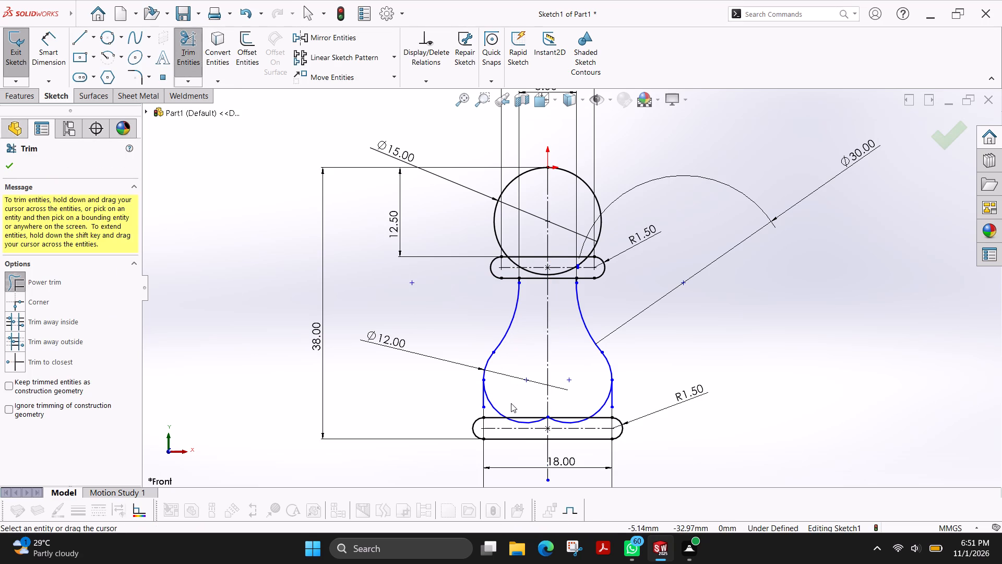
Trim away the bottom arcs of the two 12 mm circles inside the lower slot, including the tiny remnants at the construction line.
scroll(546, 431, "down", 3)
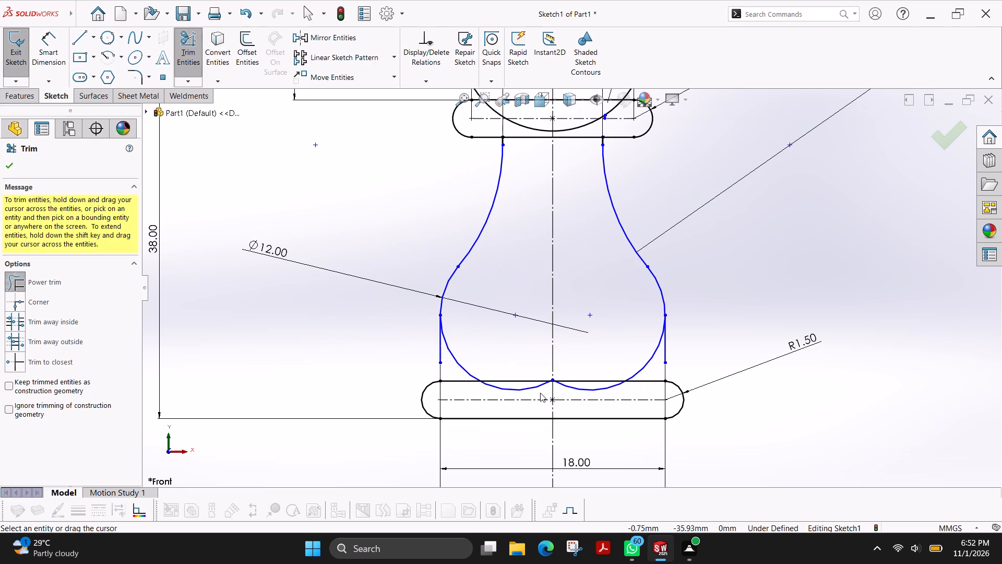
left_click_drag(501, 393, 515, 389)
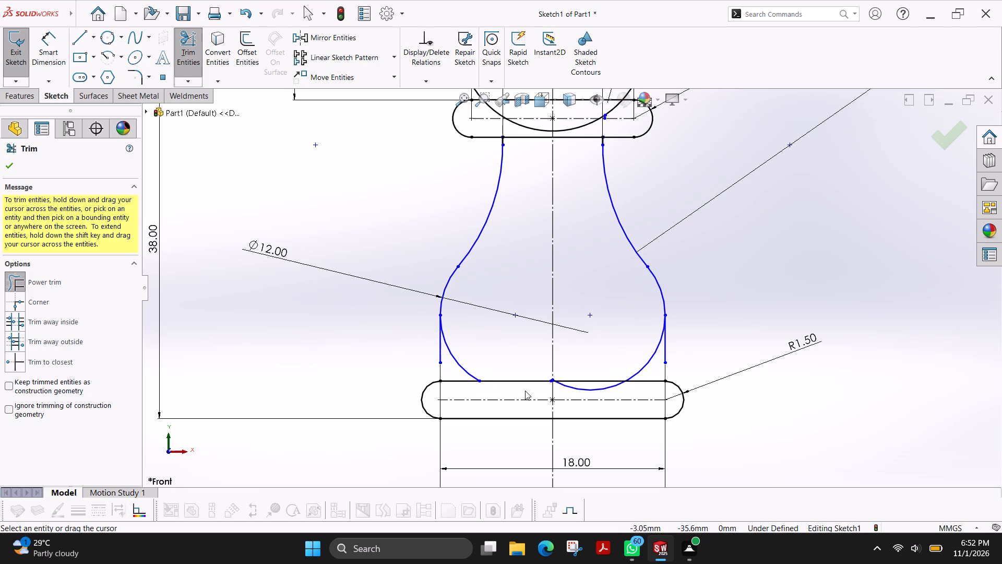
left_click_drag(615, 392, 597, 387)
scroll(557, 383, "down", 4)
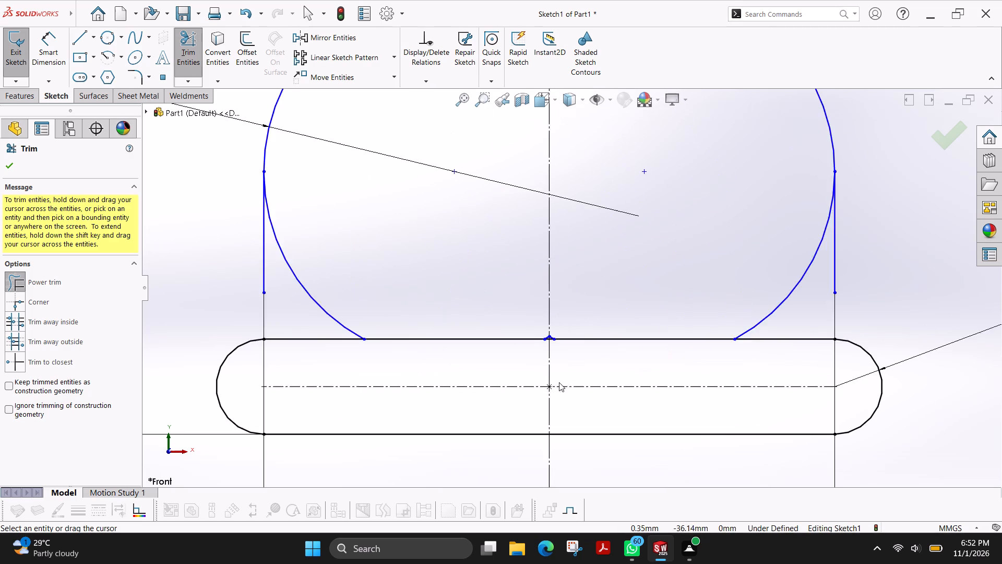
scroll(559, 382, "down", 5)
scroll(547, 316, "down", 4)
scroll(545, 272, "down", 4)
left_click_drag(548, 230, 535, 250)
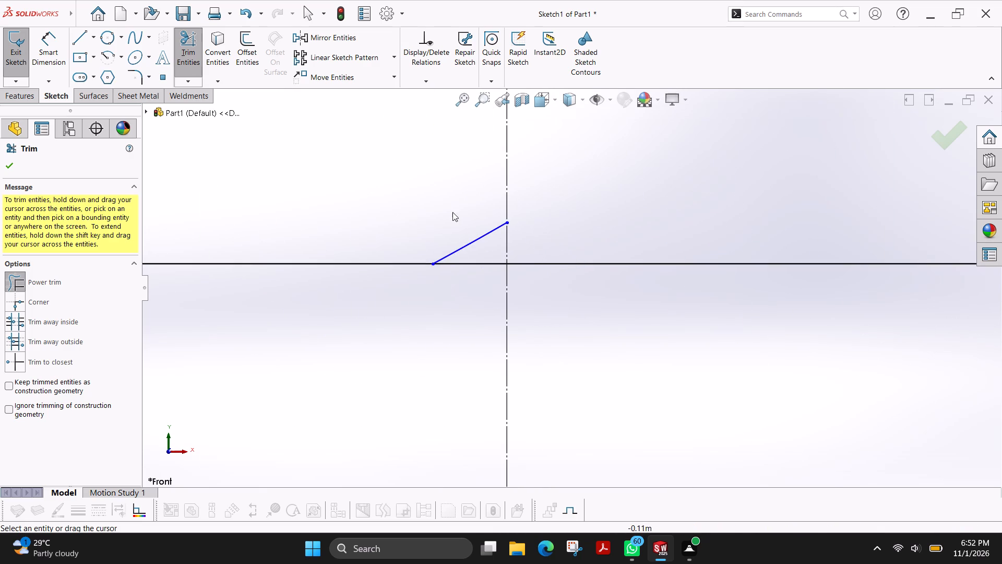
left_click_drag(456, 212, 483, 249)
Trim away the two leftover vertical side lines tangent to the lower 12 mm arcs.
scroll(482, 236, "up", 16)
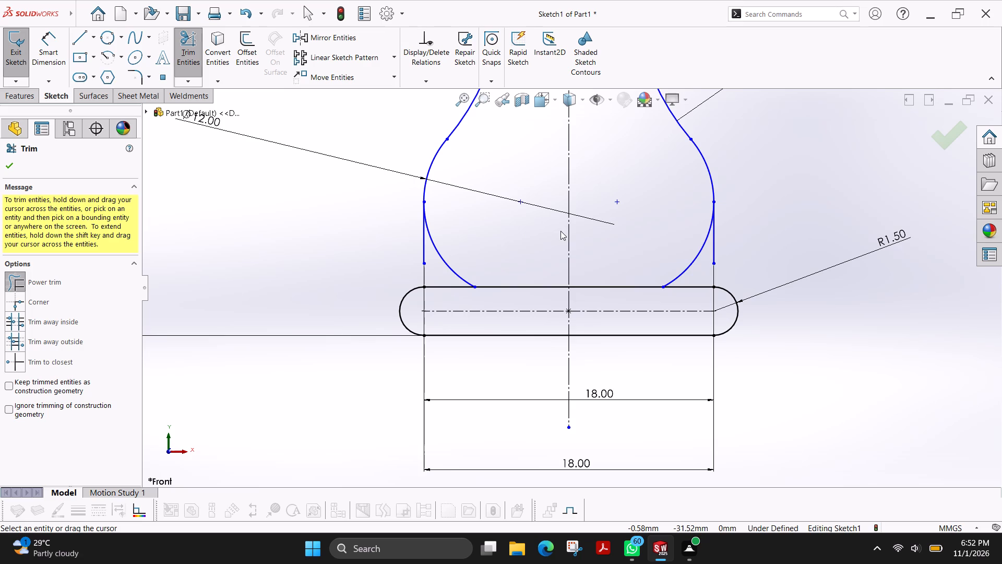
scroll(560, 231, "up", 4)
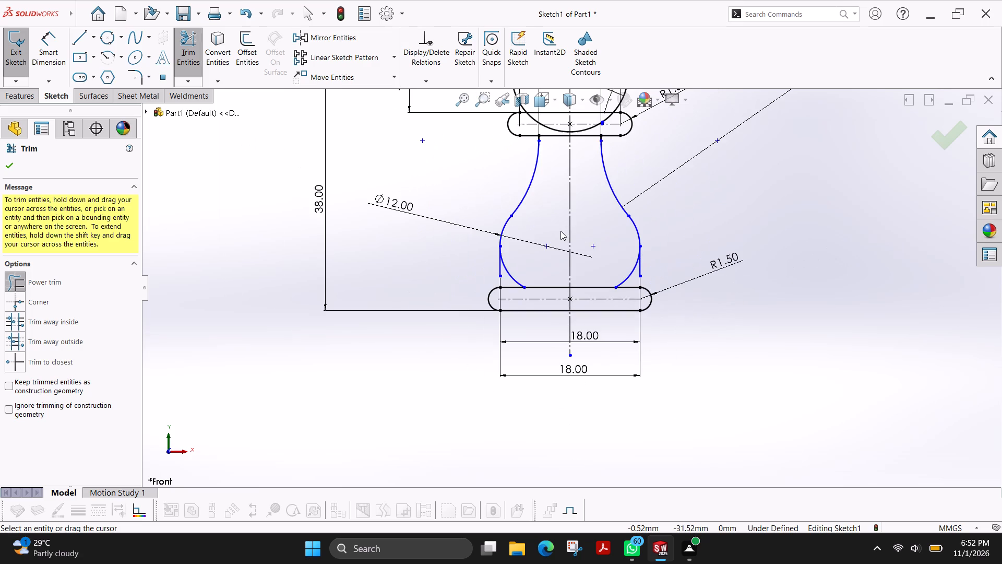
scroll(641, 273, "down", 1)
left_click_drag(645, 263, 631, 274)
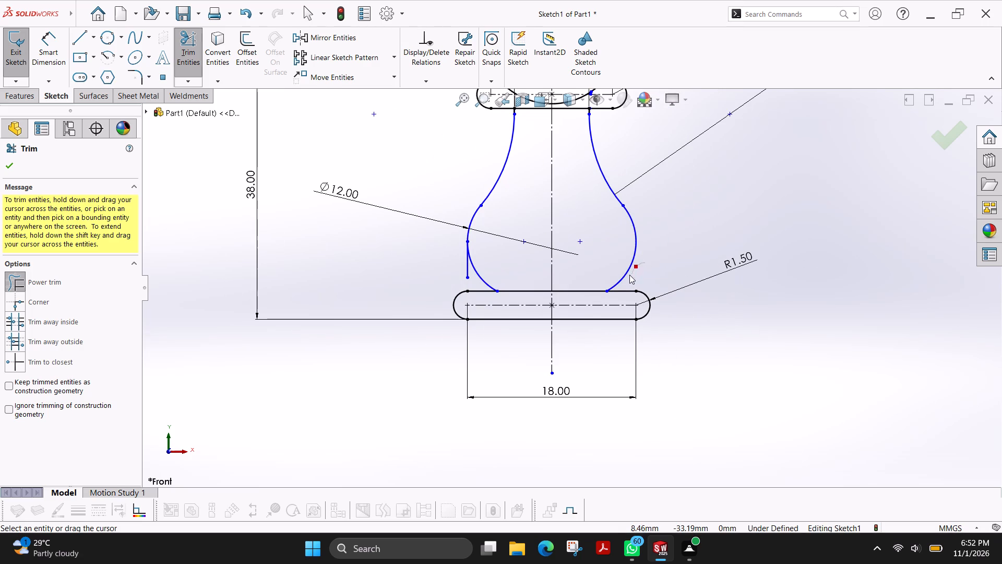
left_click_drag(457, 265, 470, 277)
Trim away the part of the 15 mm head circle inside the upper slot and the small stubs left within the slot.
scroll(594, 200, "up", 4)
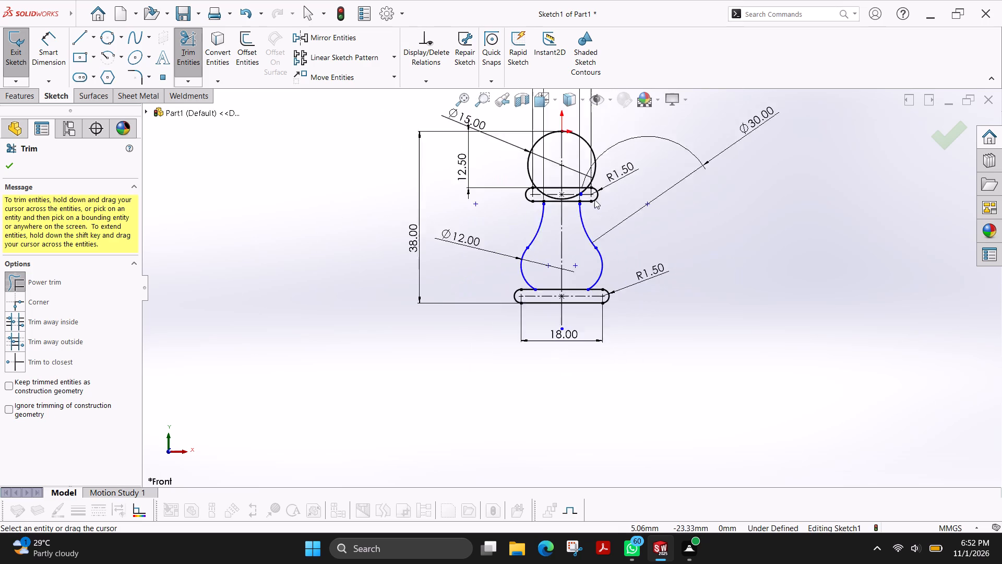
scroll(594, 199, "up", 1)
scroll(599, 193, "down", 2)
scroll(547, 225, "down", 4)
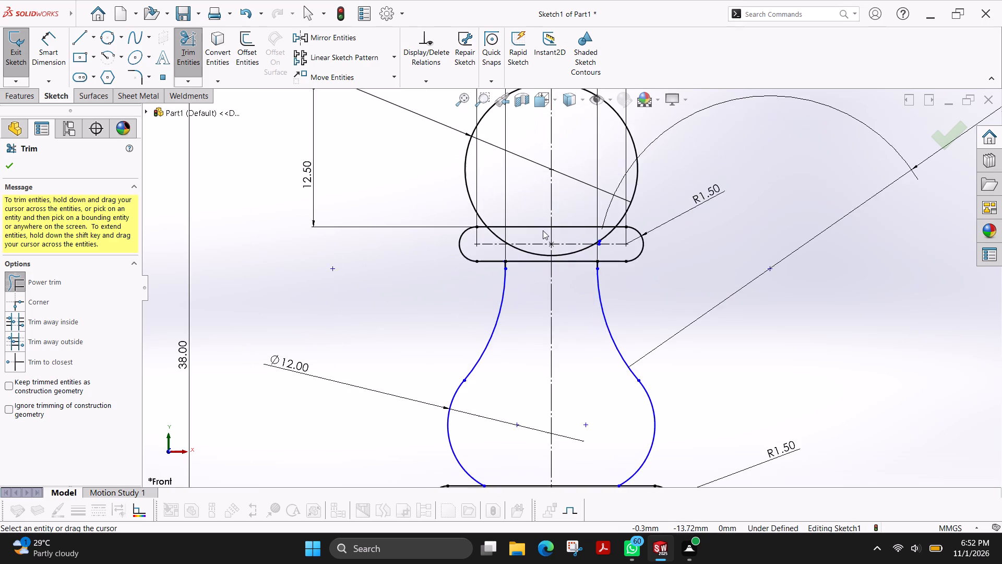
scroll(548, 234, "down", 3)
left_click_drag(599, 269, 613, 286)
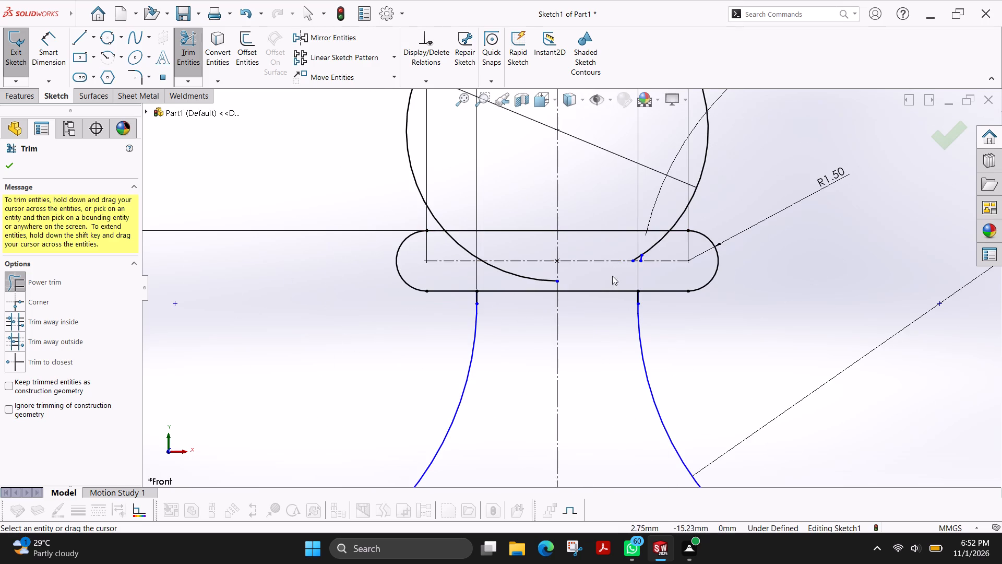
left_click_drag(652, 238, 664, 254)
left_click_drag(461, 237, 459, 239)
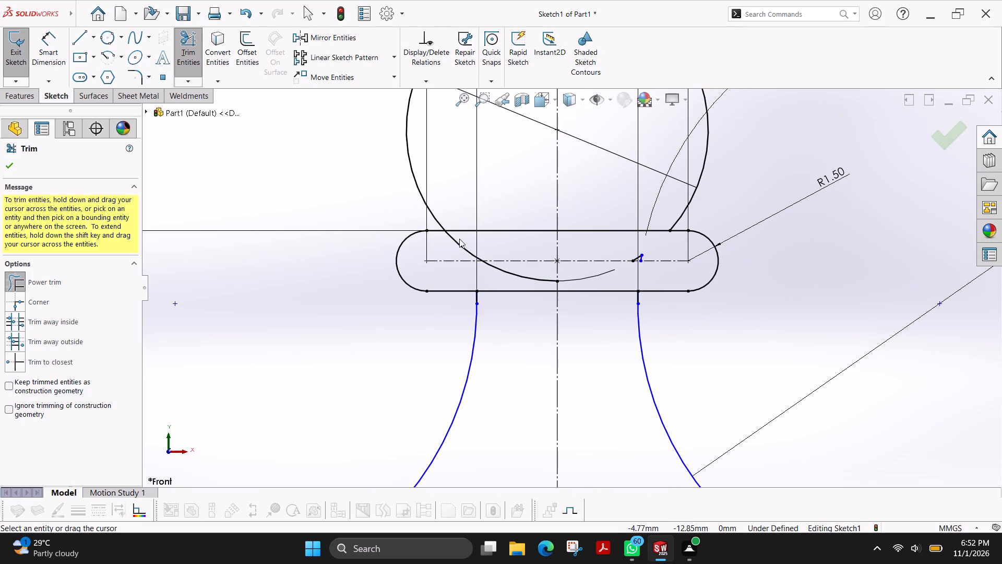
left_click_drag(459, 239, 440, 250)
scroll(504, 265, "down", 4)
left_click_drag(535, 275, 523, 294)
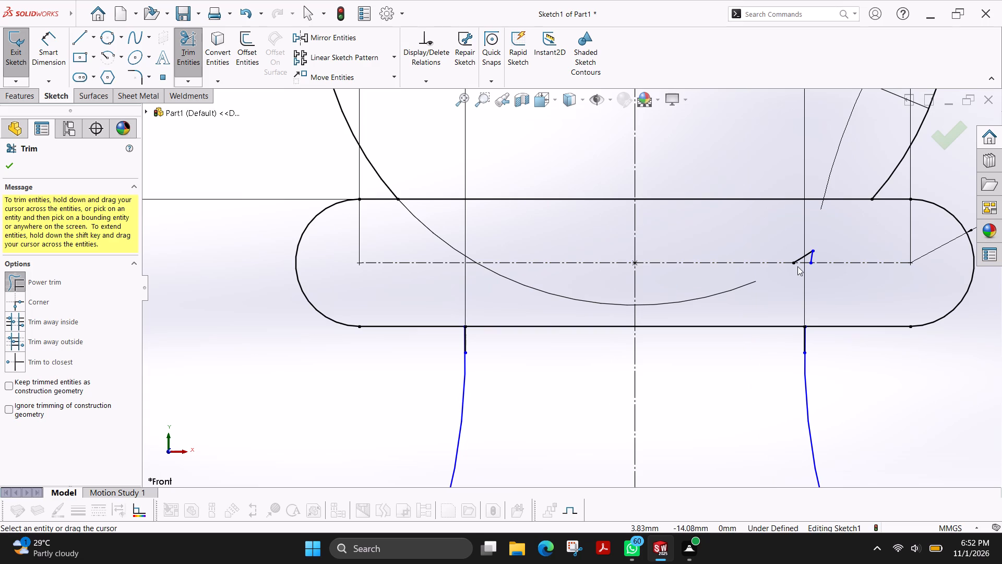
scroll(797, 254, "down", 6)
left_click_drag(710, 259, 760, 284)
Draw a horizontal line across the body through the junctions of the concave and lower arcs, extending past both sides of the profile.
scroll(597, 221, "up", 2)
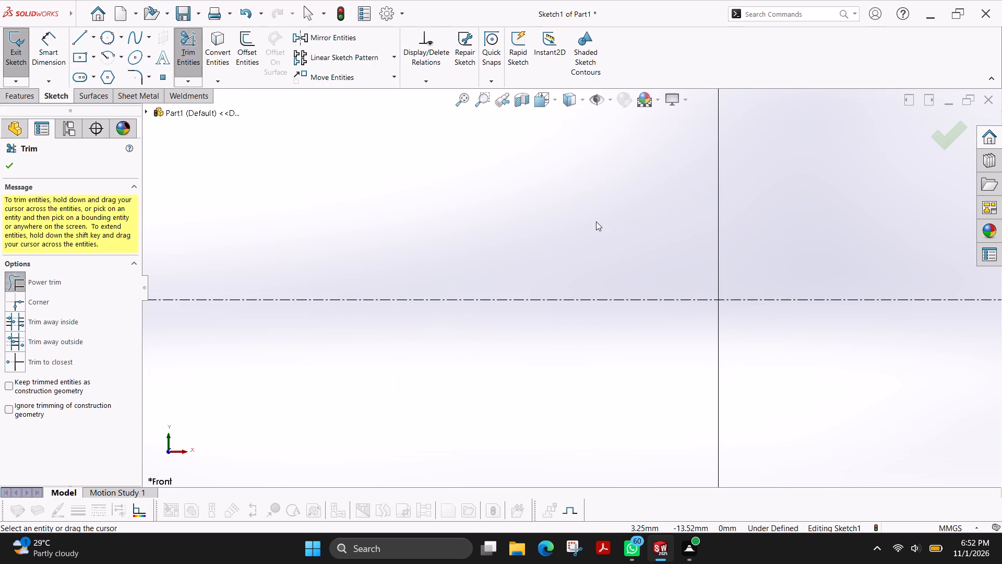
scroll(596, 221, "up", 8)
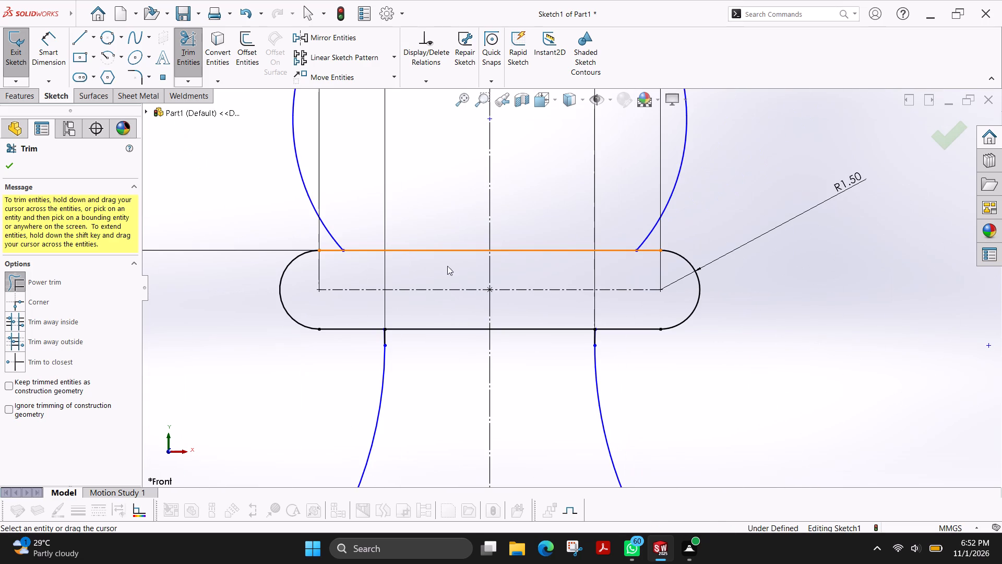
scroll(509, 275, "up", 5)
scroll(537, 354, "up", 3)
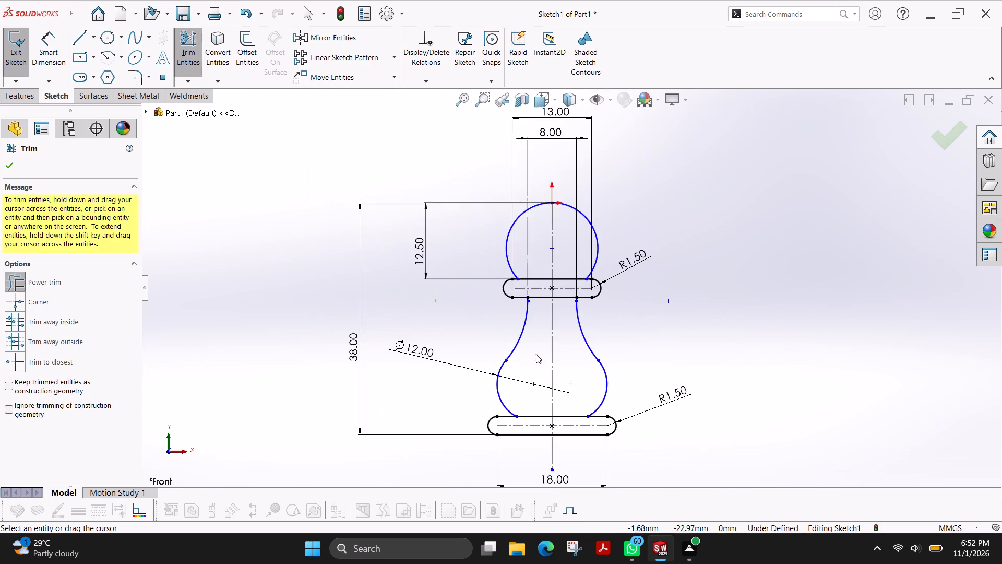
scroll(563, 369, "up", 1)
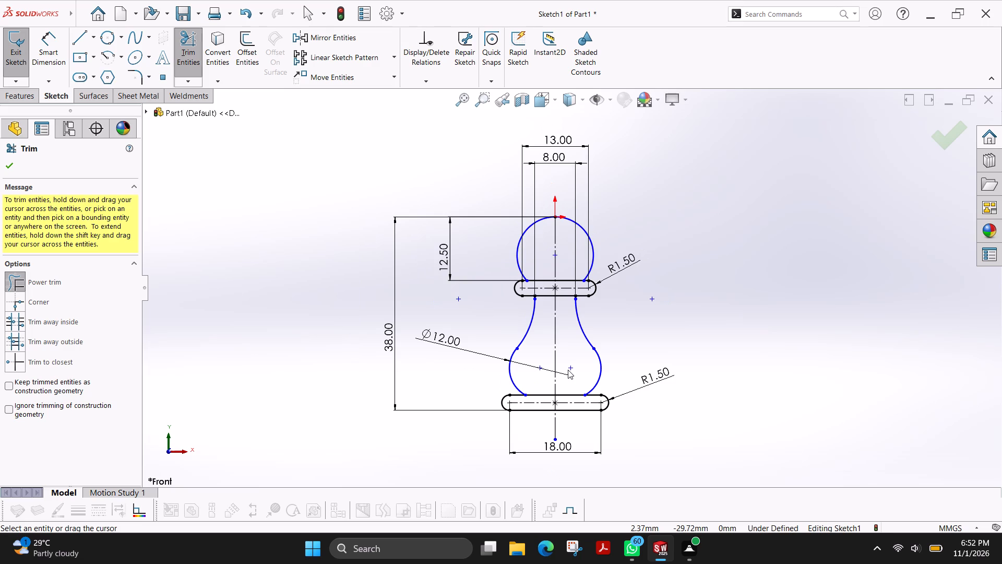
left_click(82, 38)
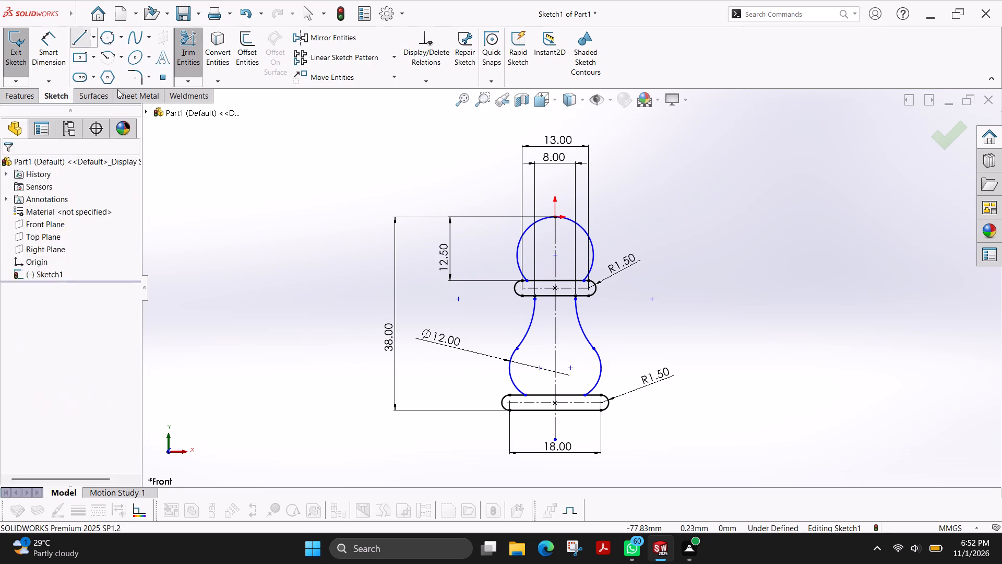
scroll(572, 360, "down", 3)
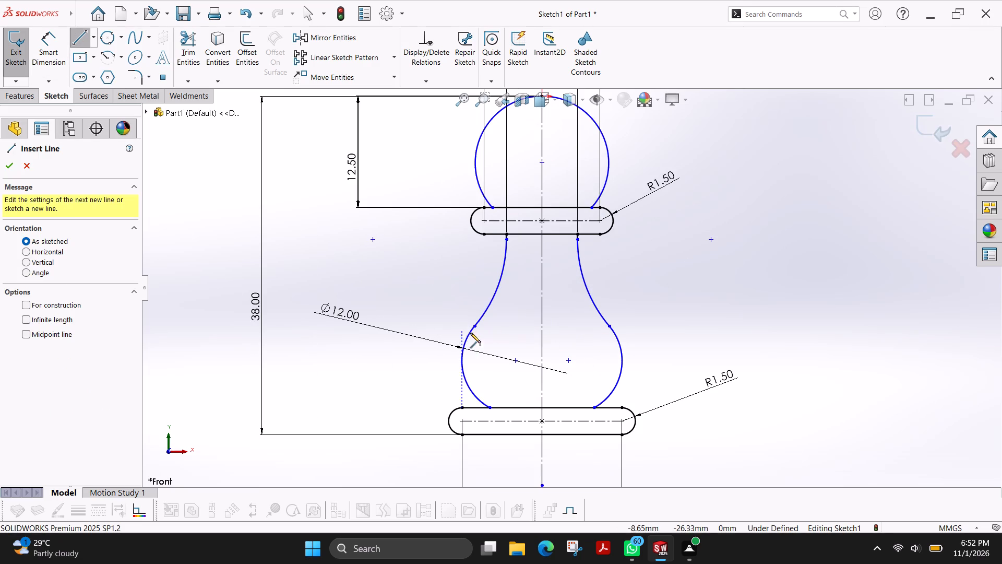
left_click(475, 326)
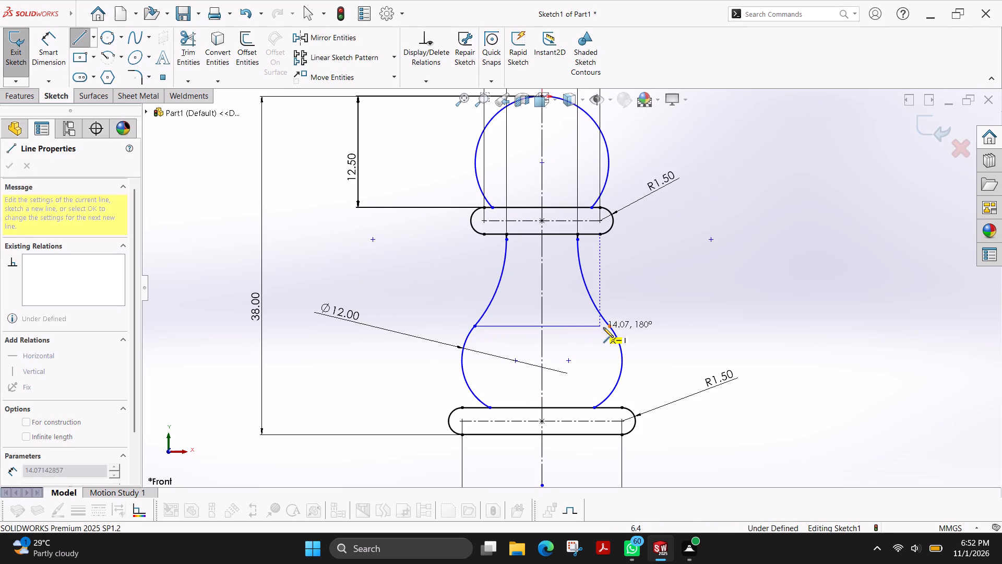
left_click(611, 326)
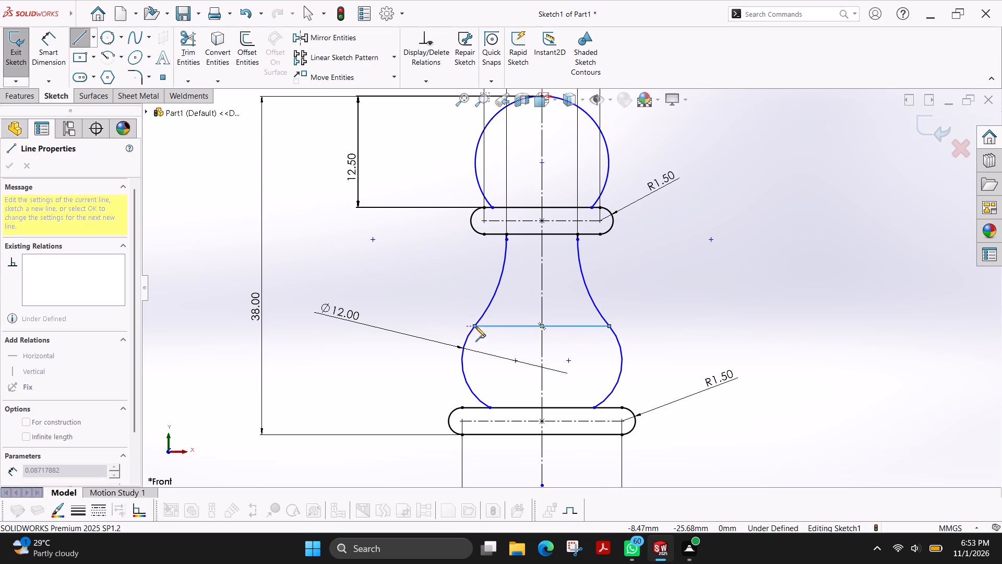
left_click(446, 328)
left_click(697, 324)
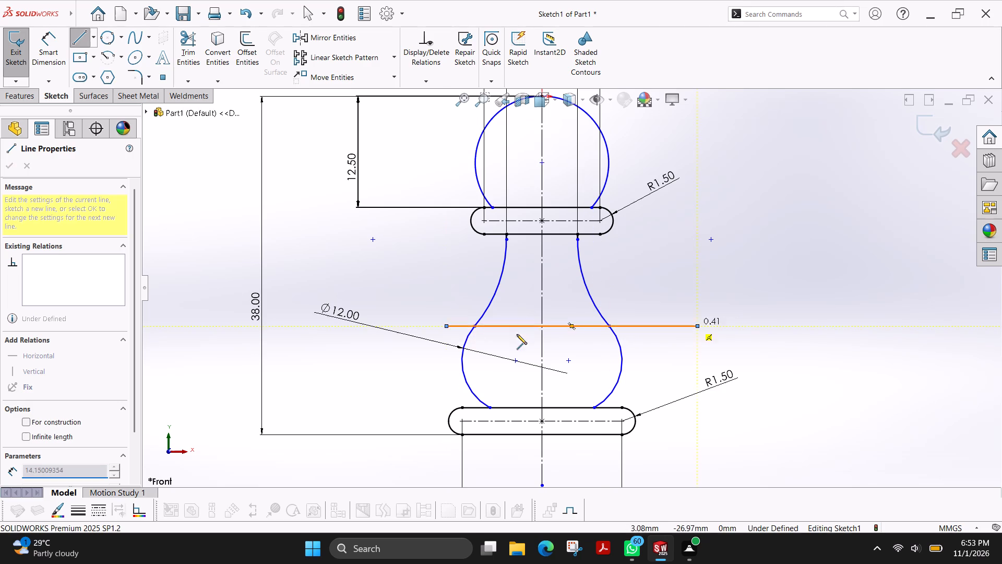
key("Escape")
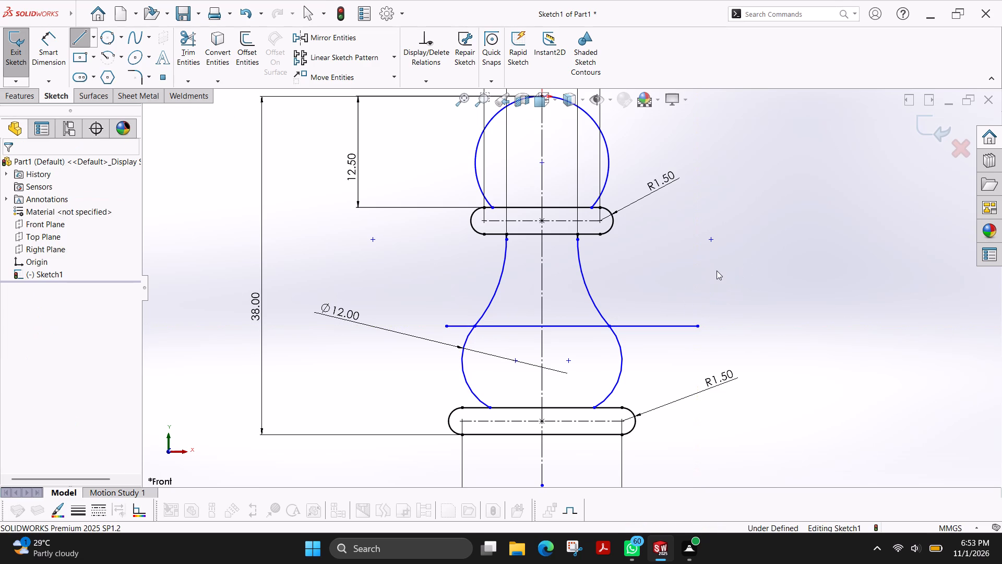
Trim away both ends of the horizontal line that overhang the body profile.
left_click(187, 44)
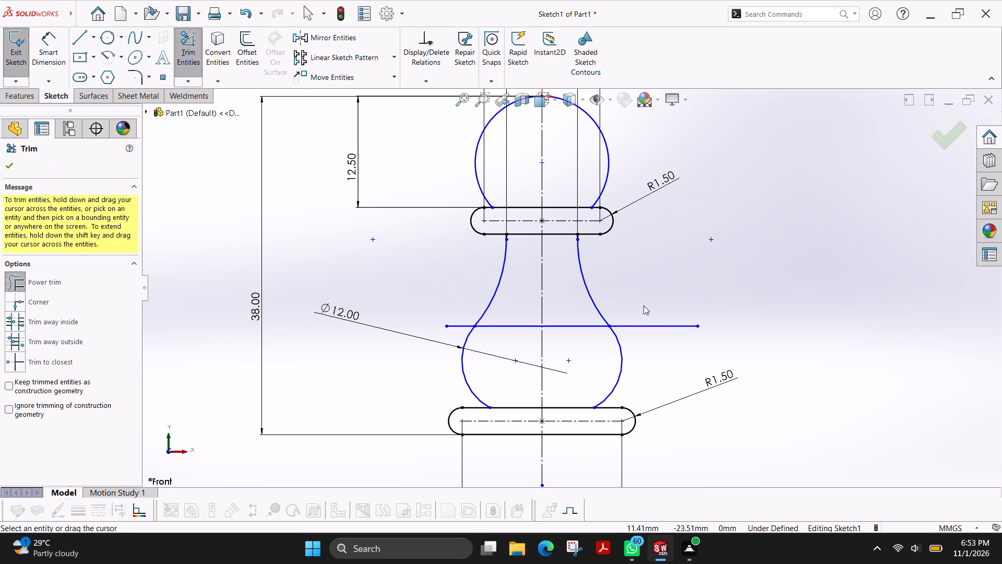
left_click_drag(644, 306, 660, 358)
left_click_drag(457, 310, 449, 333)
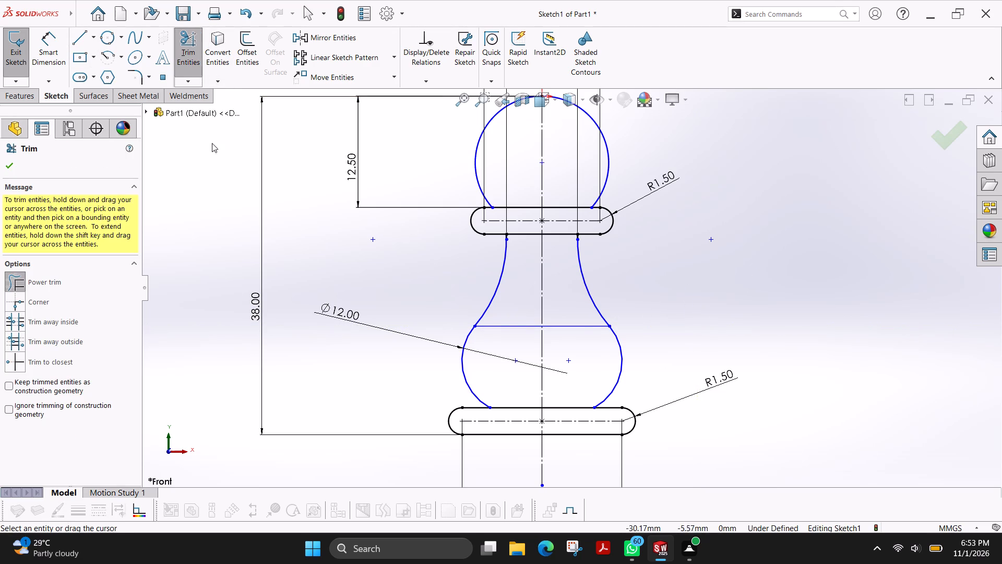
Draw a horizontal line about 15.1 mm long joining the two junctions of the concave and lower arcs.
left_click(83, 41)
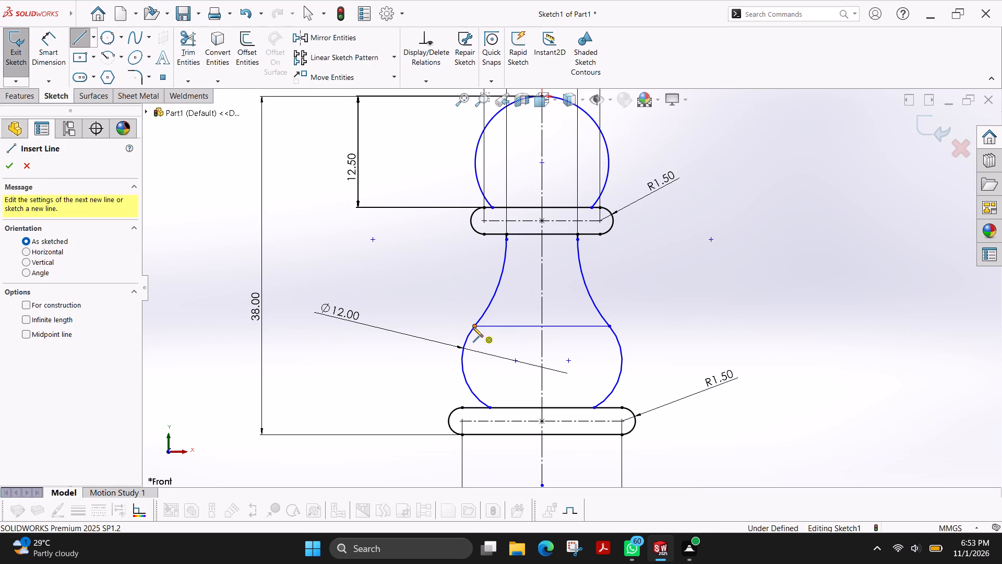
left_click(473, 327)
left_click(609, 326)
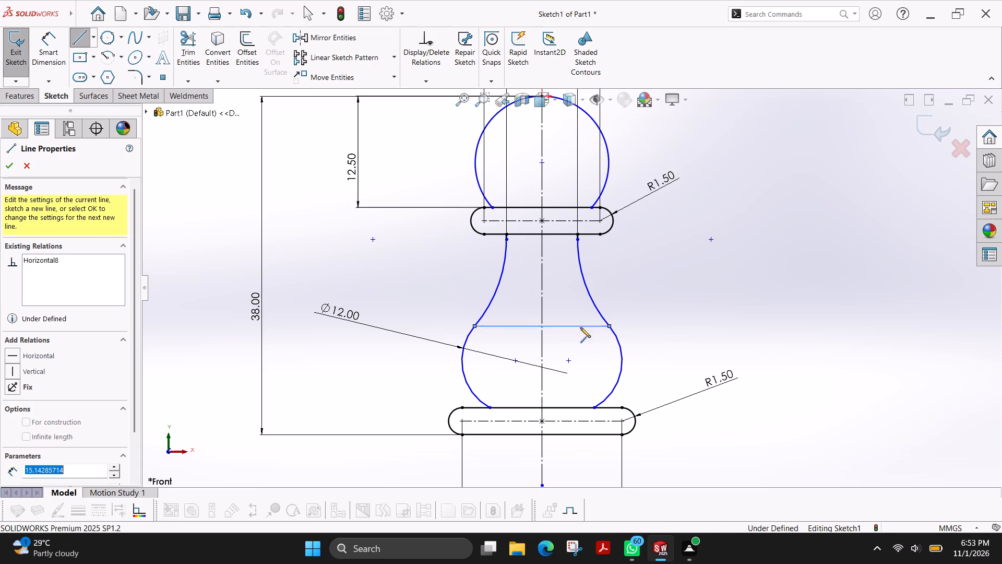
left_click(473, 326)
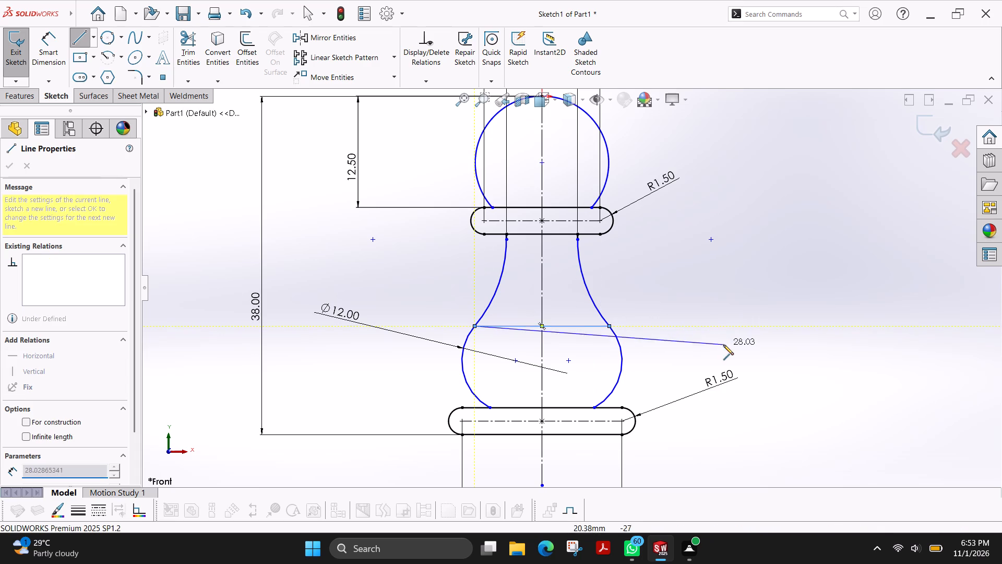
key("Escape")
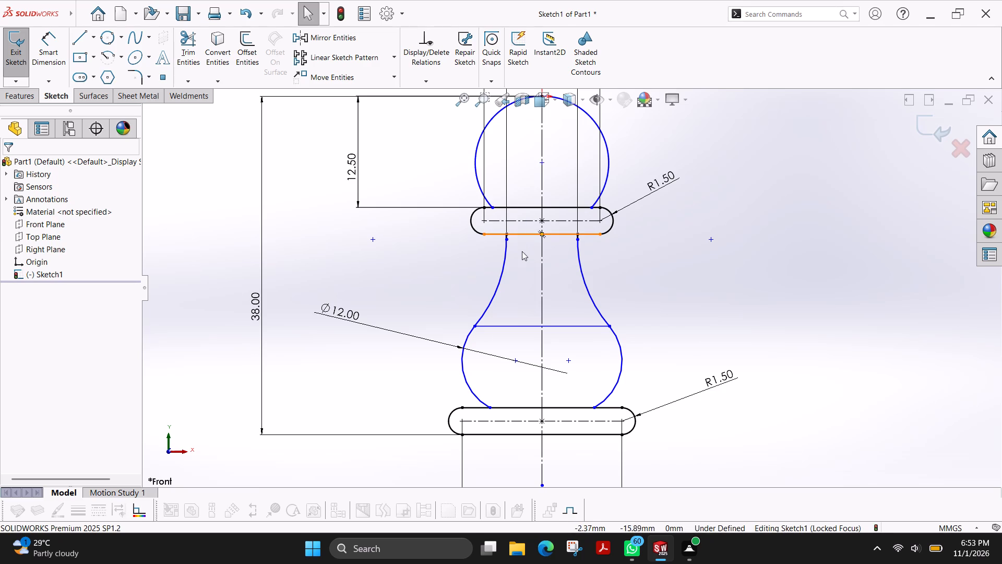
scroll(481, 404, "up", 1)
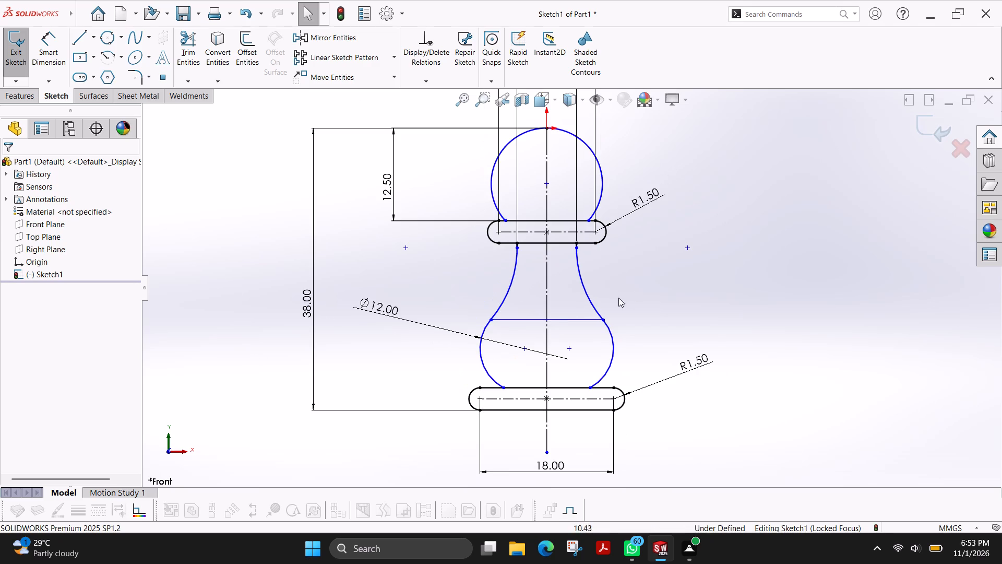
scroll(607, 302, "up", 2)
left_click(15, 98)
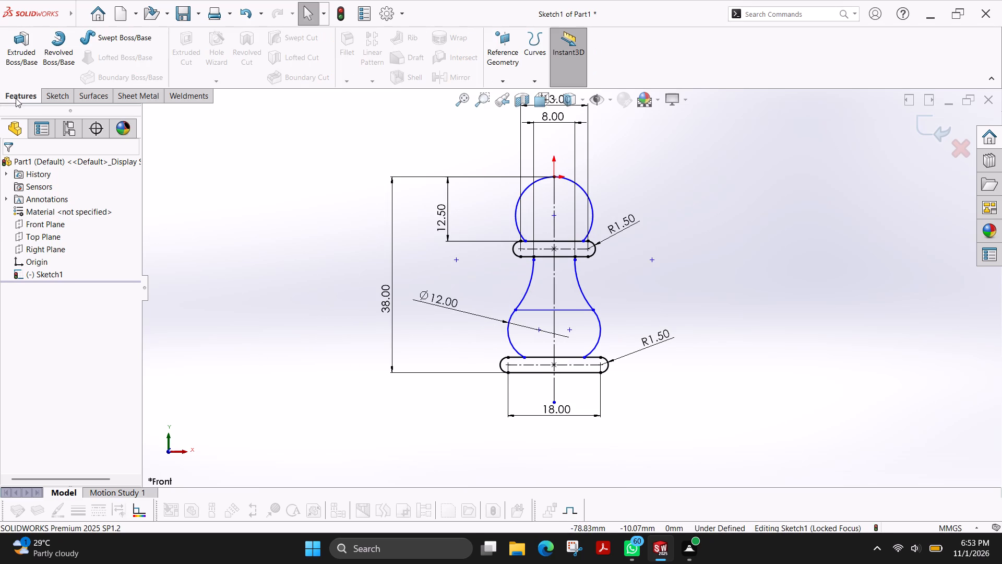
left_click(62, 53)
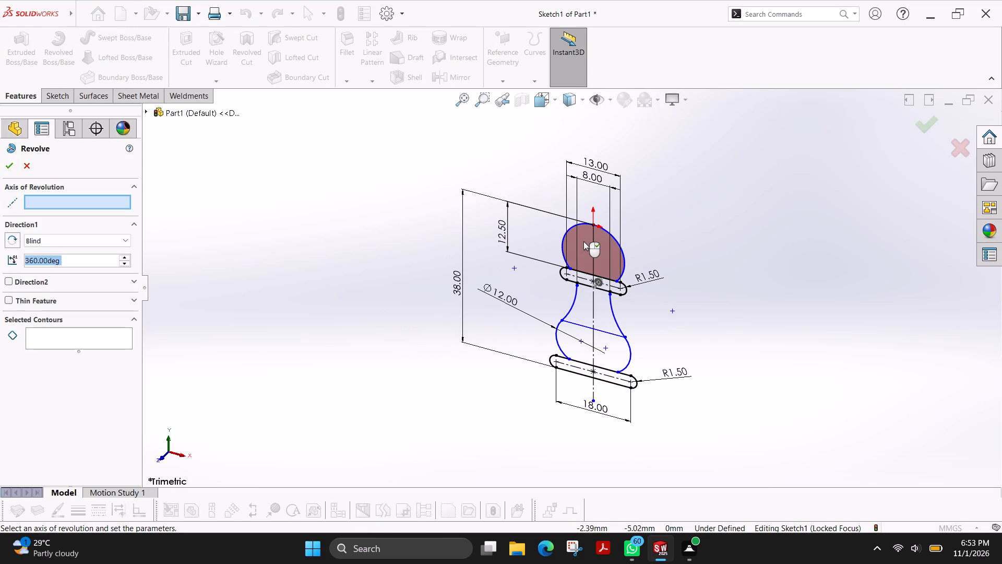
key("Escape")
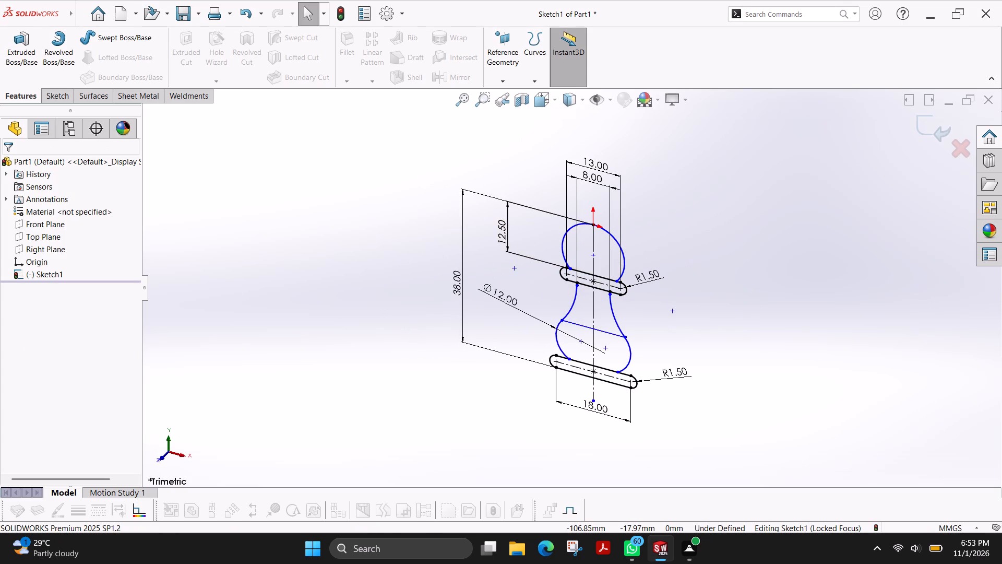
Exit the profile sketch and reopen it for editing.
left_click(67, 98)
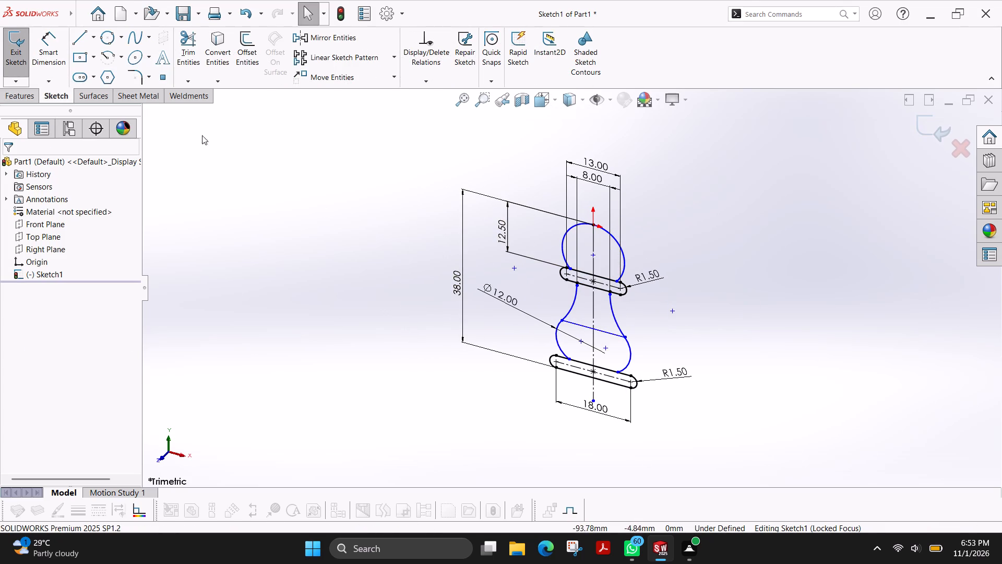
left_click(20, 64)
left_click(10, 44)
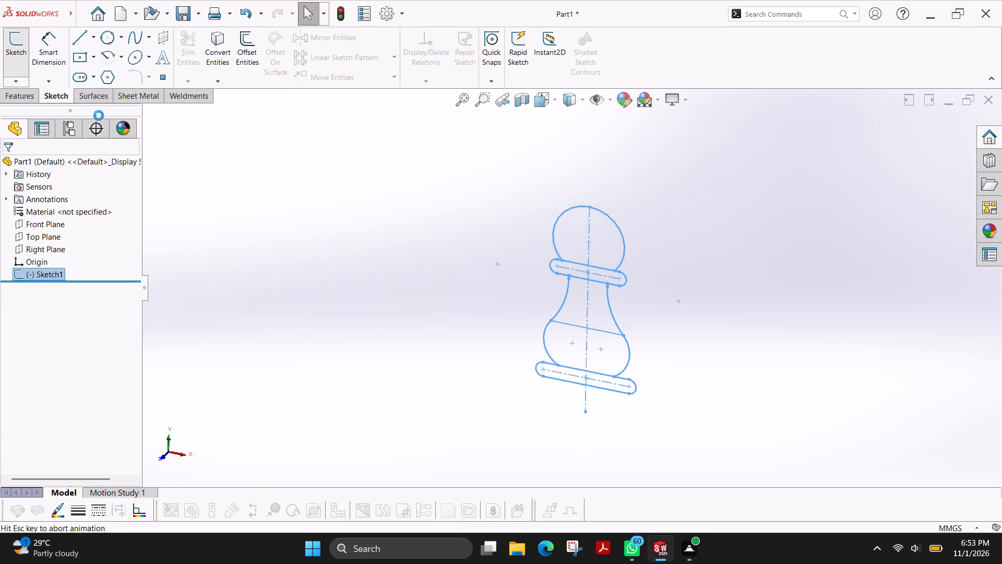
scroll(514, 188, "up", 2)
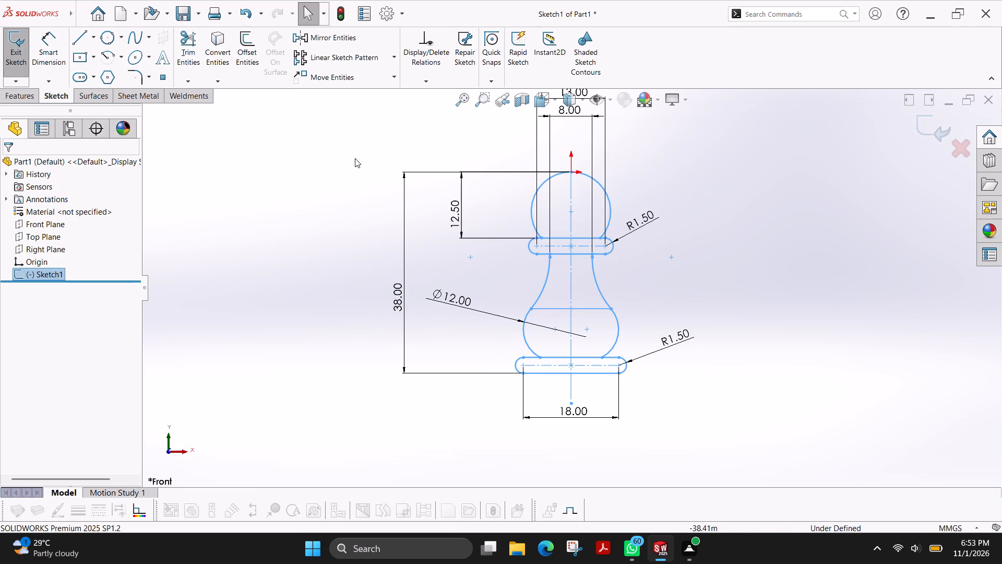
Power-trim the head arc and the upper collar slot's straight edges and centerline on the right of the vertical construction line.
left_click(193, 51)
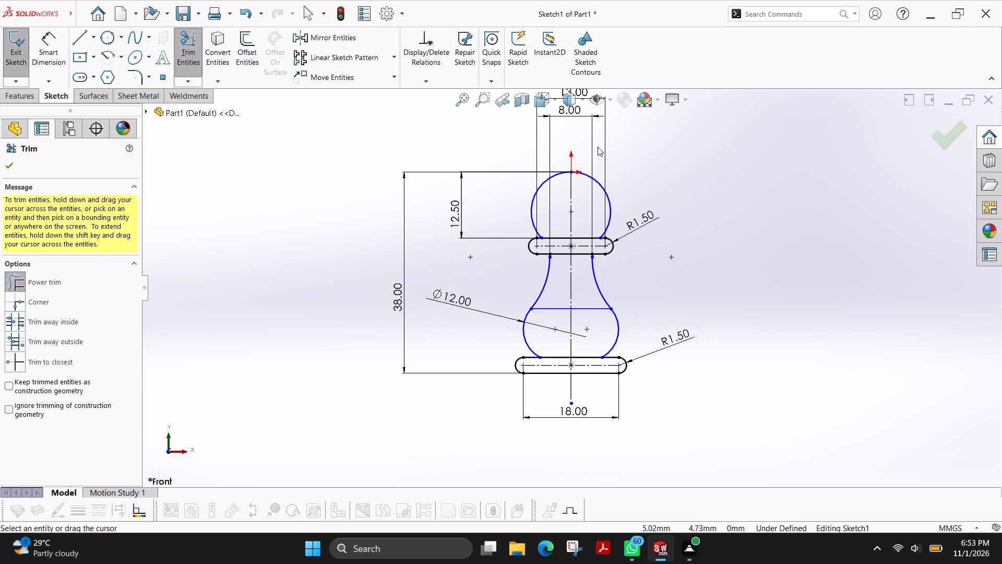
left_click_drag(599, 147, 584, 279)
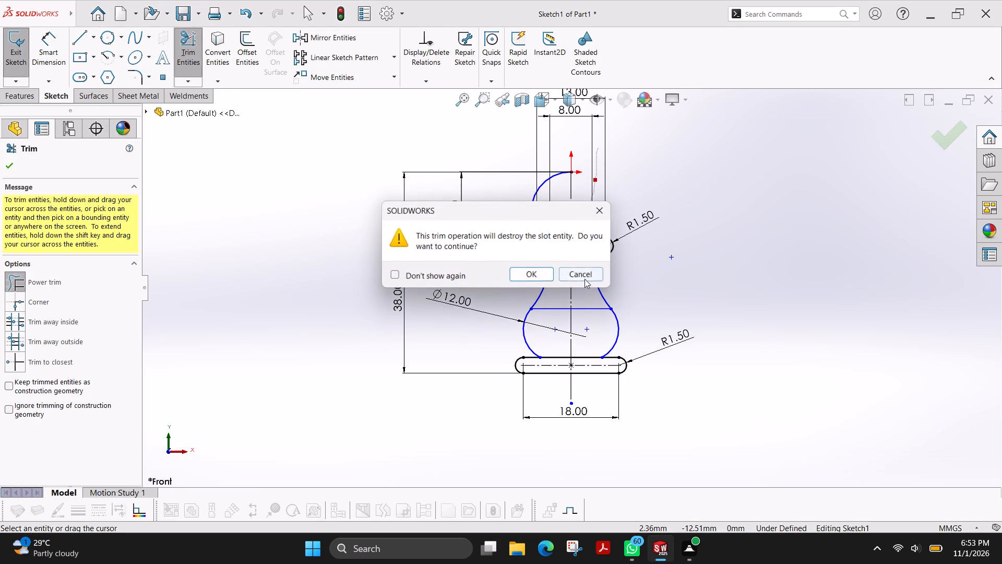
left_click_drag(584, 279, 584, 282)
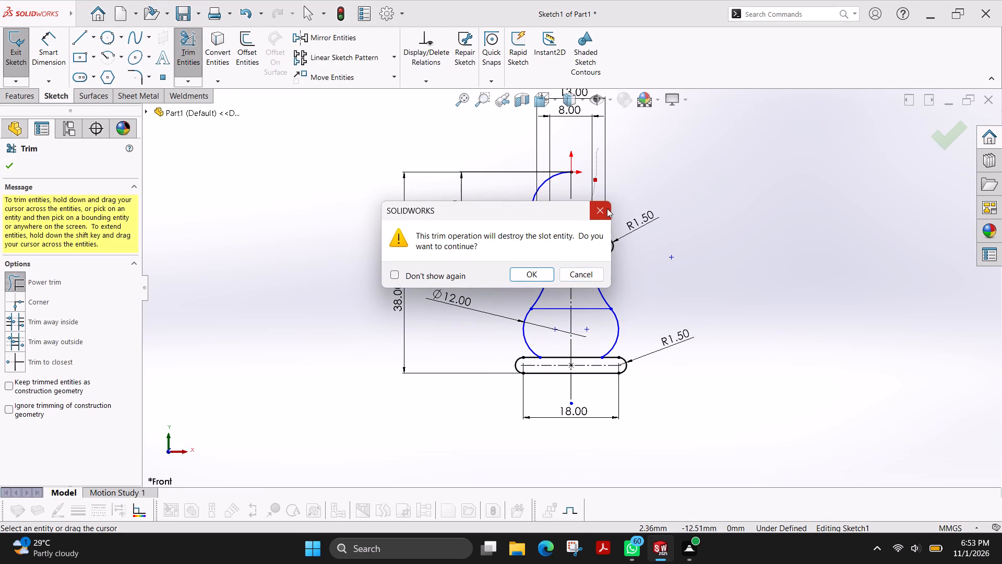
left_click(597, 210)
scroll(606, 230, "up", 3)
scroll(606, 230, "down", 5)
scroll(544, 324, "down", 3)
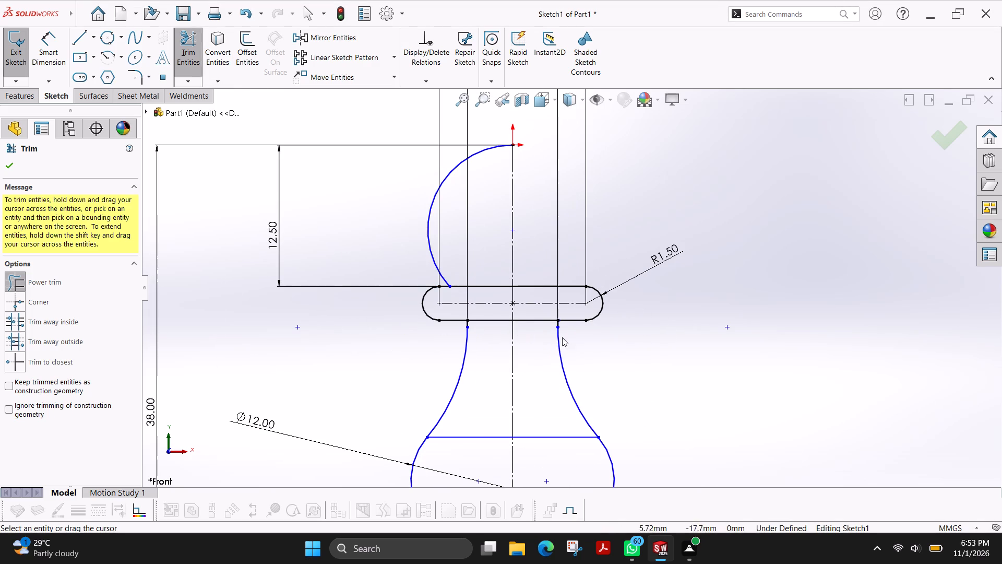
left_click_drag(531, 297, 533, 309)
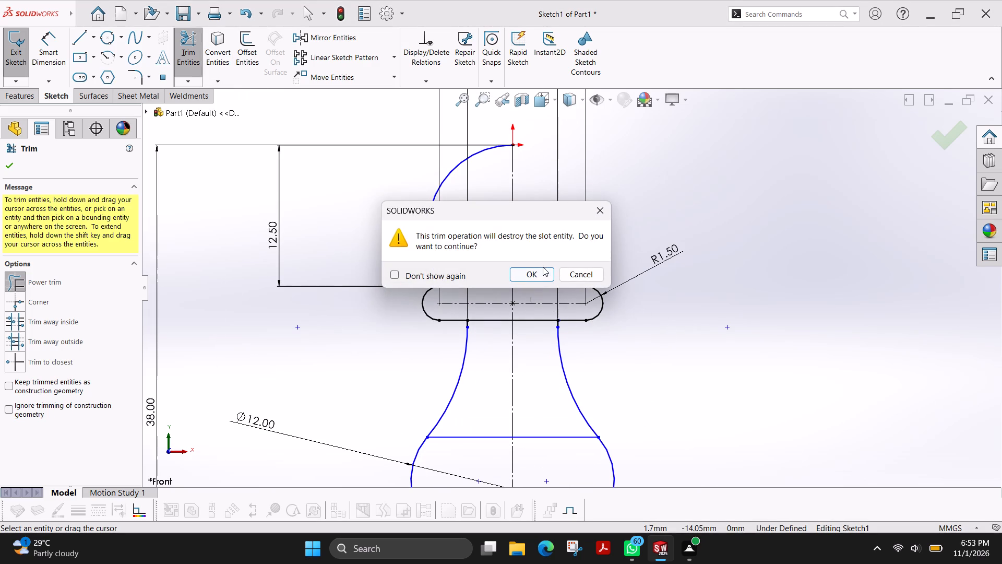
left_click(538, 277)
left_click_drag(532, 257, 539, 357)
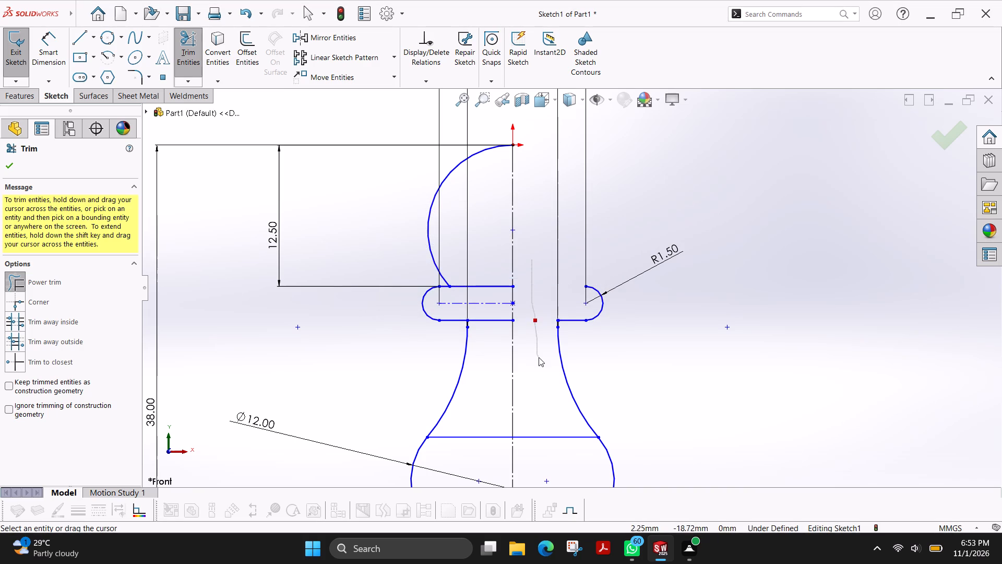
Trim away the right-hand halves of the horizontal body line, the base slot and the lower body arc.
scroll(540, 357, "up", 3)
left_click_drag(553, 367, 558, 467)
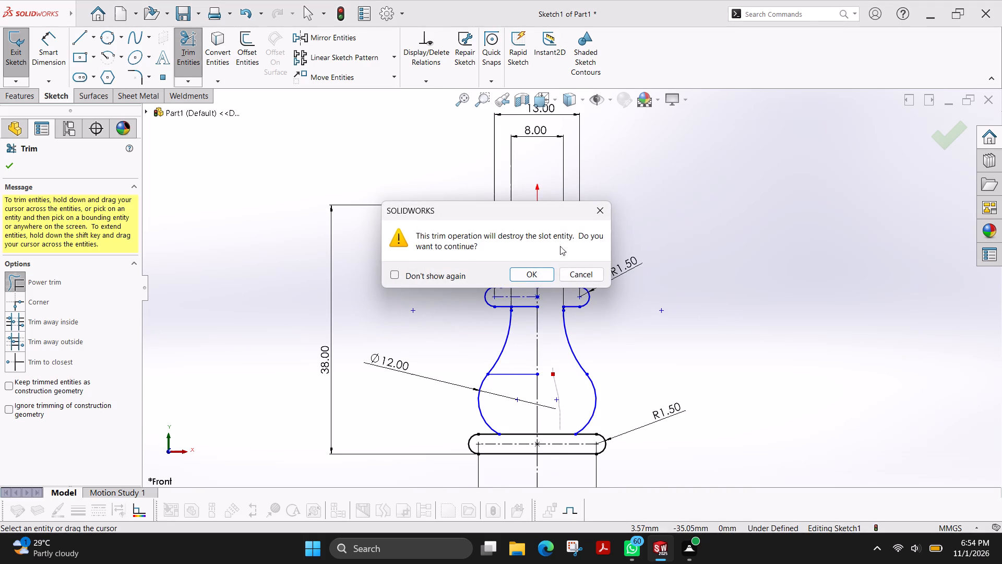
left_click(533, 276)
left_click_drag(562, 405, 557, 467)
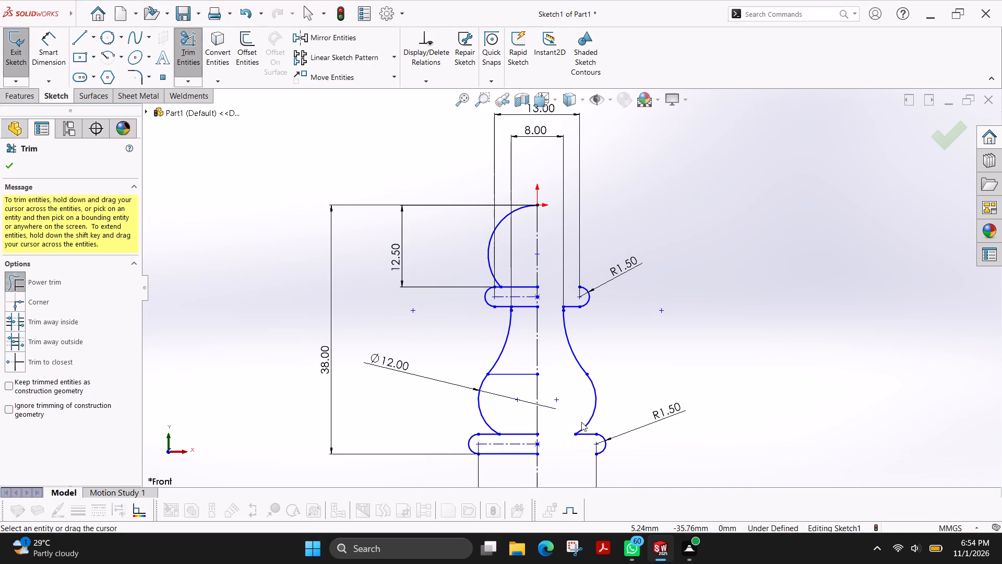
left_click_drag(569, 393, 623, 470)
Trim away the right-hand concave arc, collar end and leftover stubs, keeping only the left half of the profile.
left_click_drag(614, 232, 603, 253)
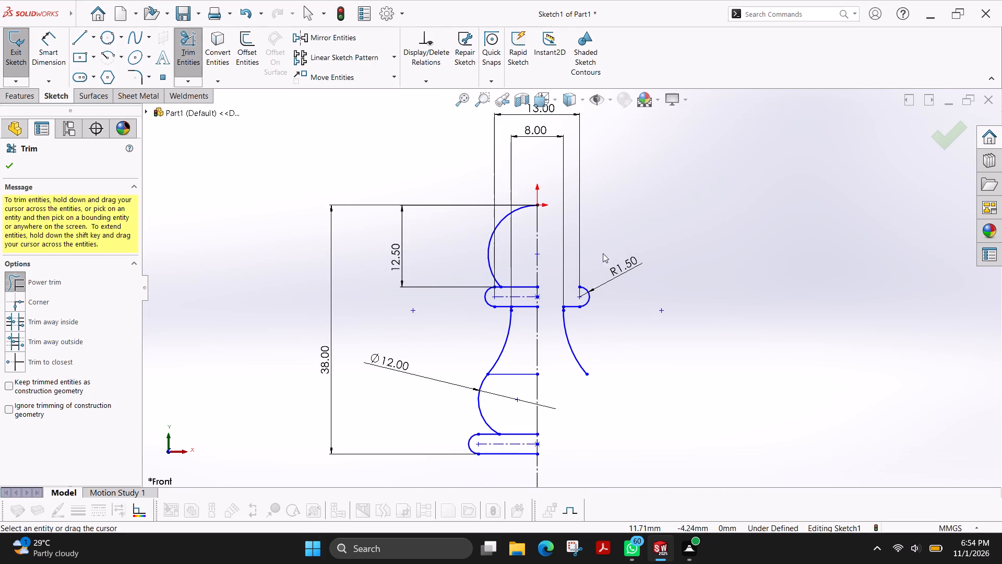
left_click_drag(603, 253, 574, 375)
left_click_drag(567, 275, 570, 335)
left_click_drag(565, 310, 587, 308)
scroll(579, 305, "down", 8)
left_click_drag(557, 304, 509, 317)
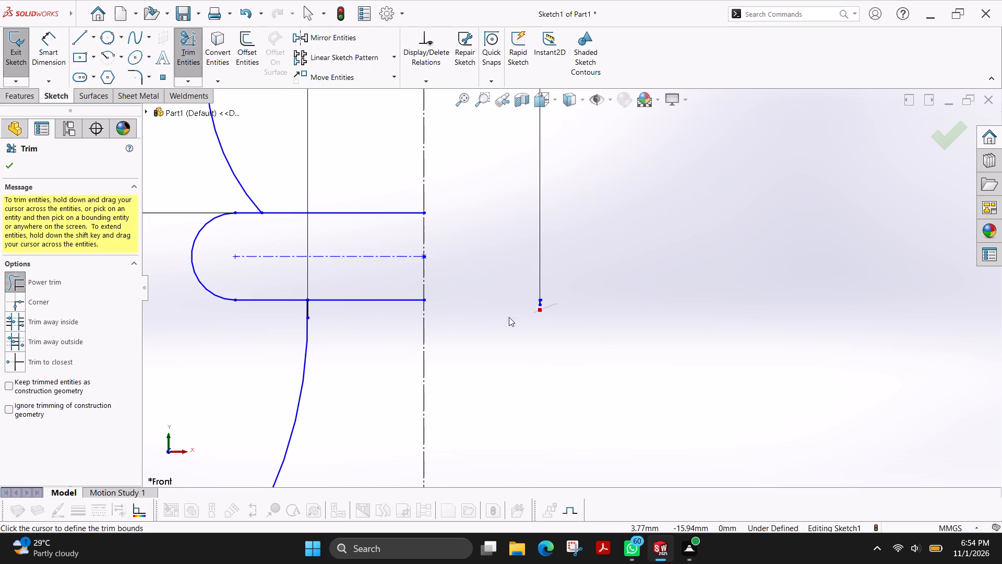
left_click_drag(509, 317, 550, 300)
left_click_drag(556, 299, 536, 300)
scroll(546, 304, "down", 6)
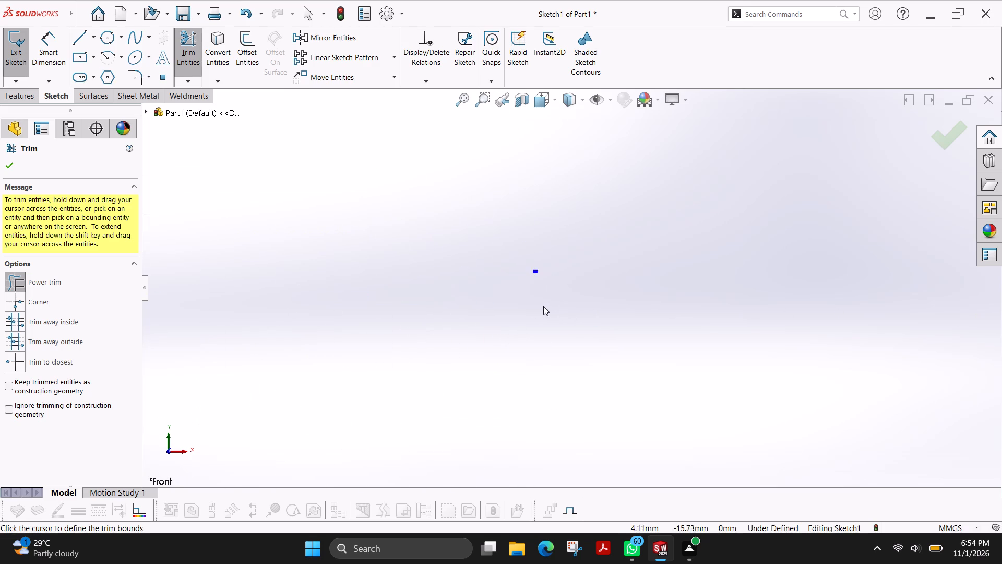
scroll(543, 306, "down", 11)
left_click_drag(568, 323, 575, 393)
scroll(575, 381, "up", 10)
scroll(575, 381, "up", 16)
scroll(694, 241, "up", 1)
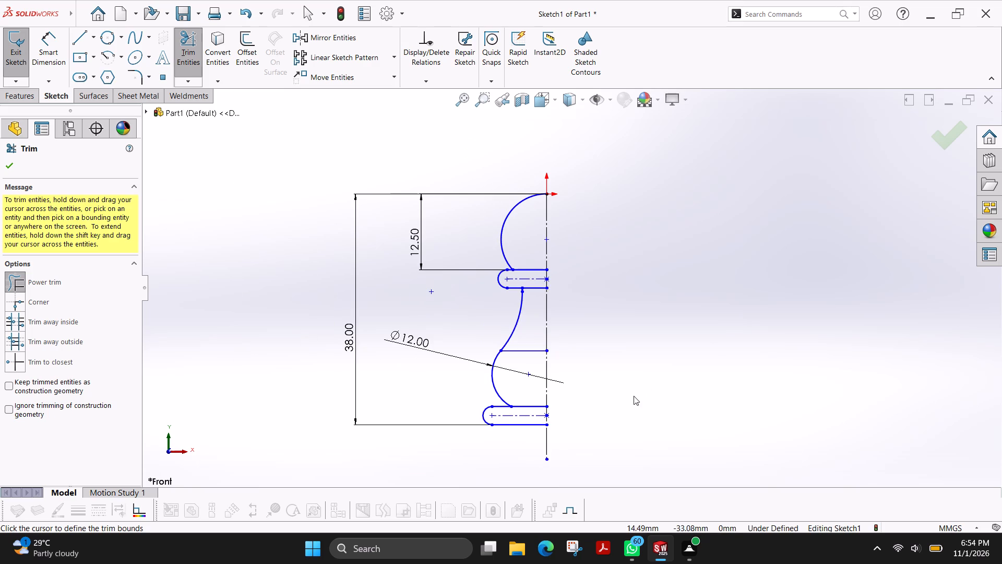
left_click(13, 167)
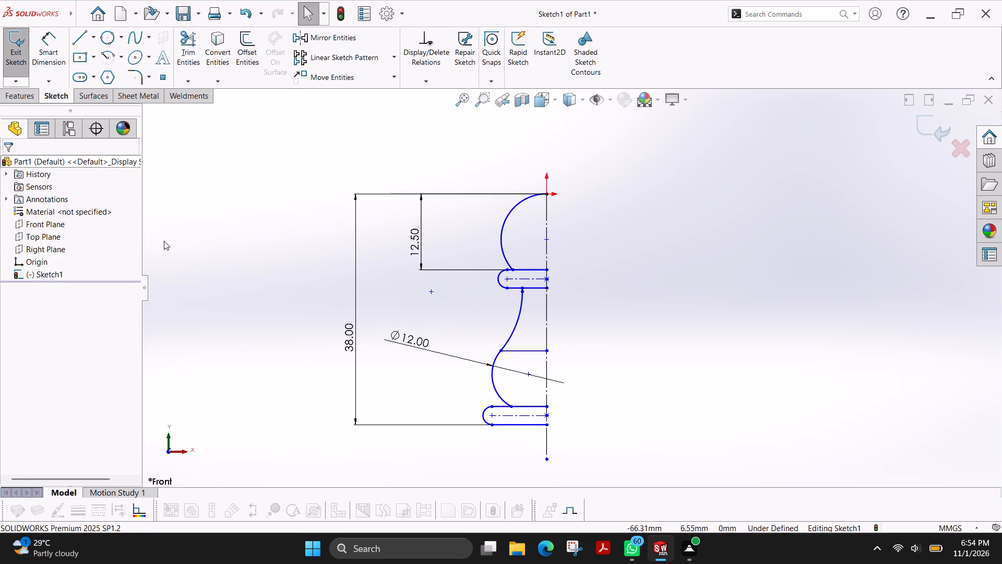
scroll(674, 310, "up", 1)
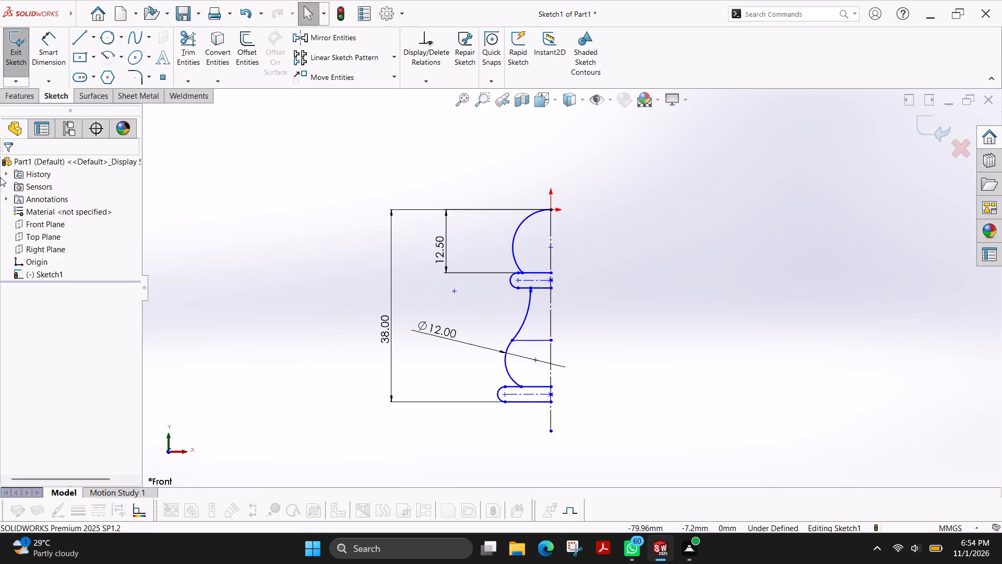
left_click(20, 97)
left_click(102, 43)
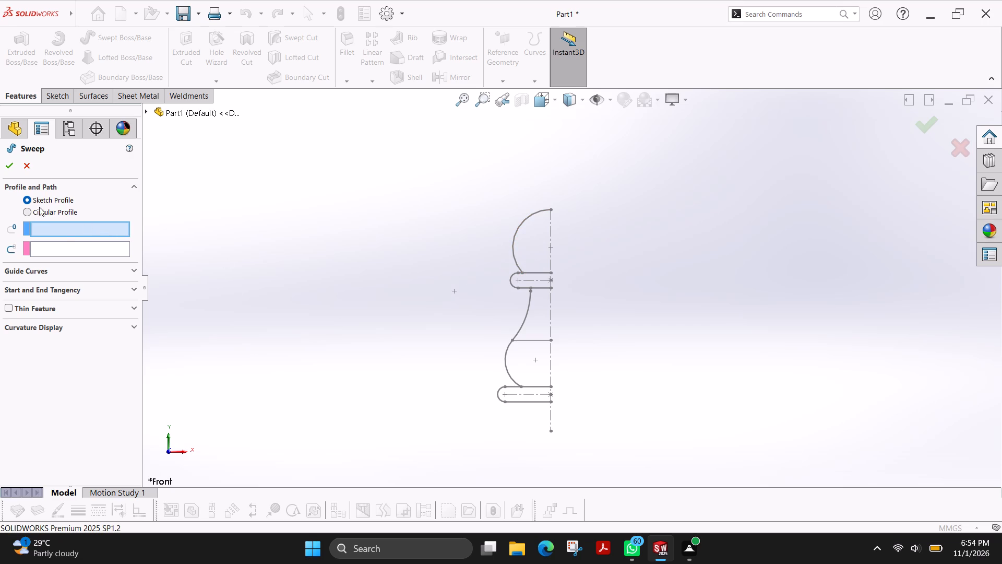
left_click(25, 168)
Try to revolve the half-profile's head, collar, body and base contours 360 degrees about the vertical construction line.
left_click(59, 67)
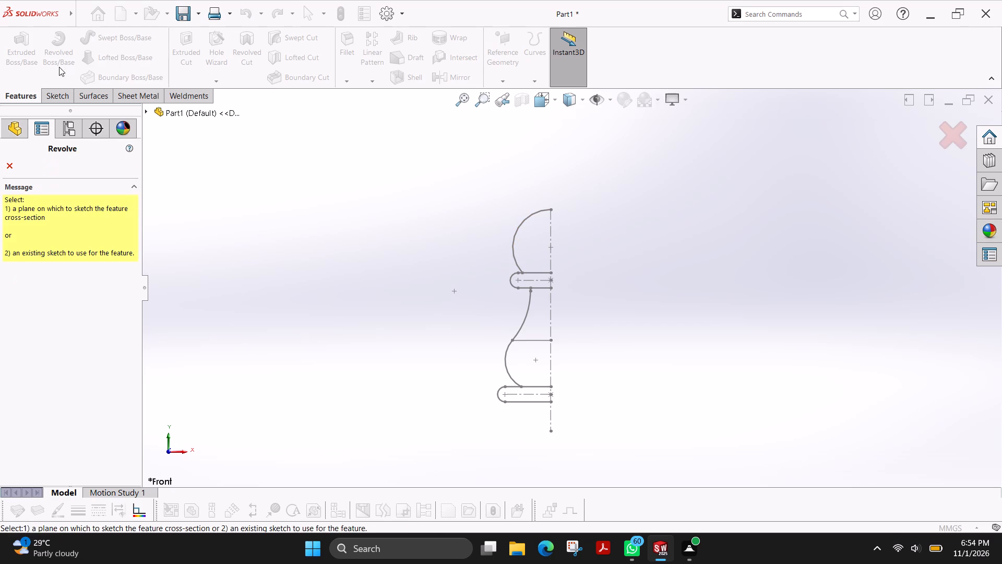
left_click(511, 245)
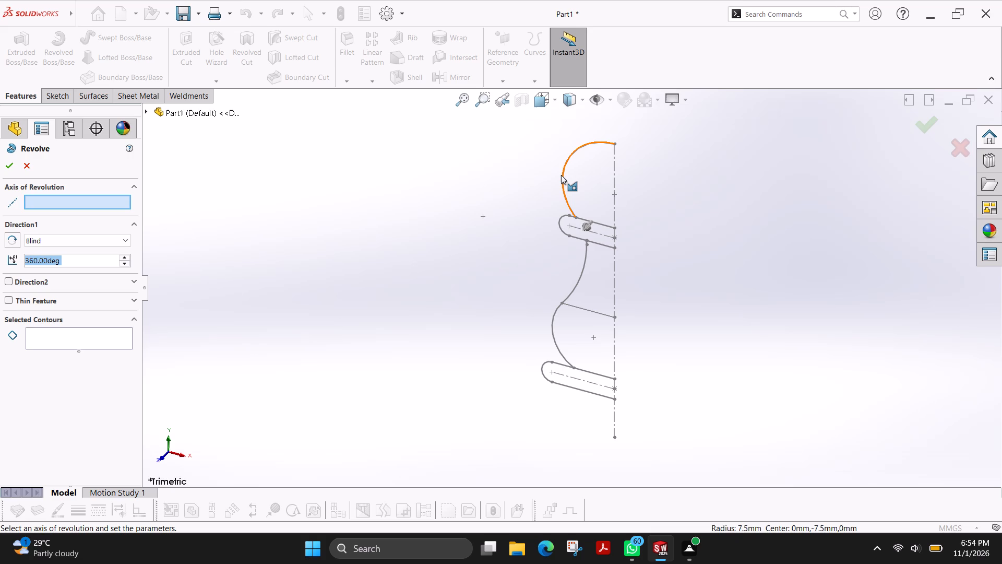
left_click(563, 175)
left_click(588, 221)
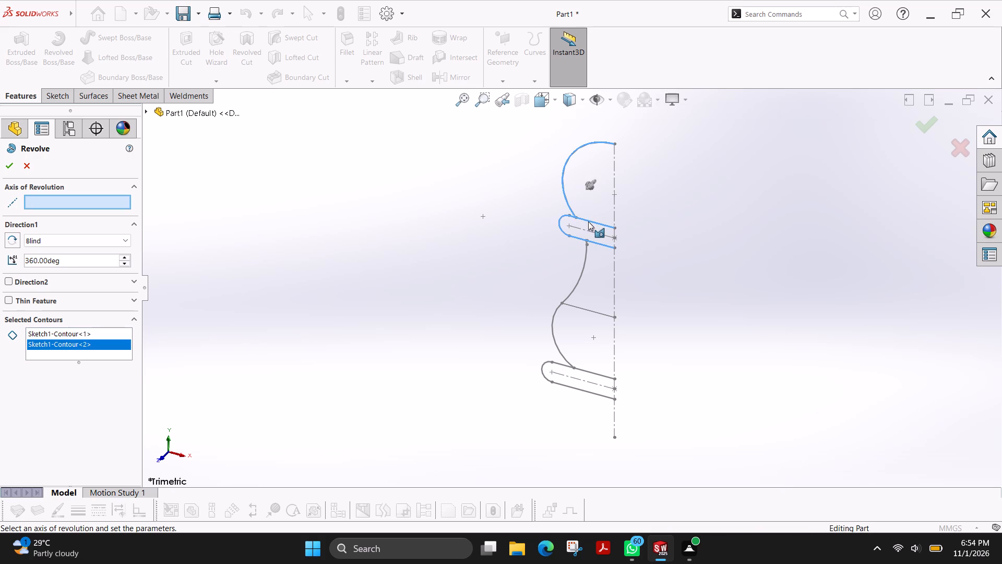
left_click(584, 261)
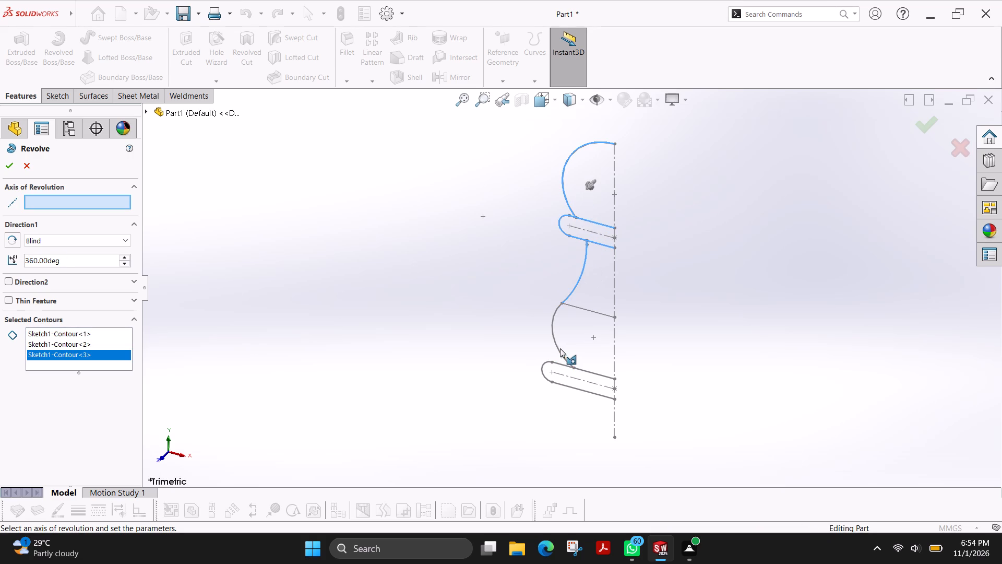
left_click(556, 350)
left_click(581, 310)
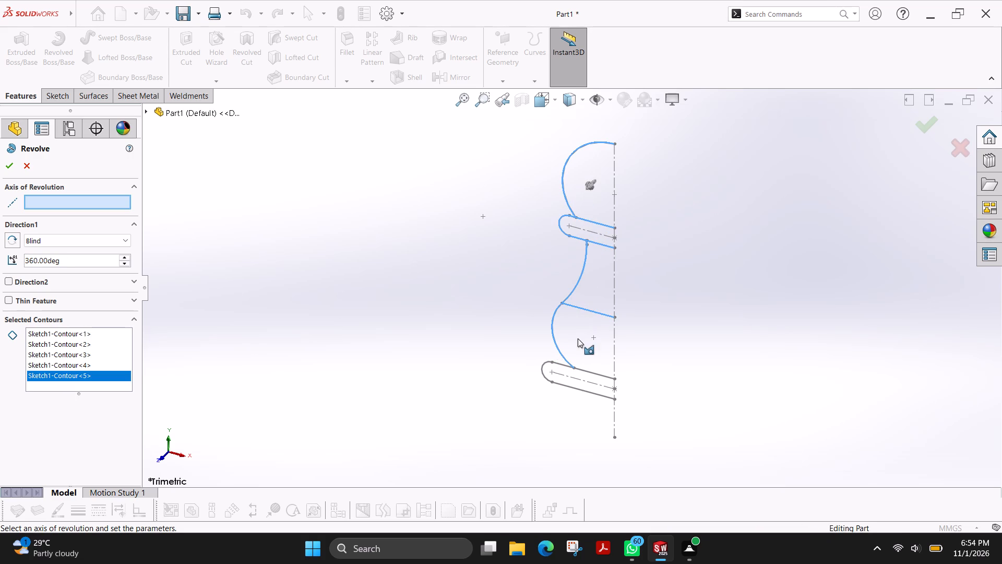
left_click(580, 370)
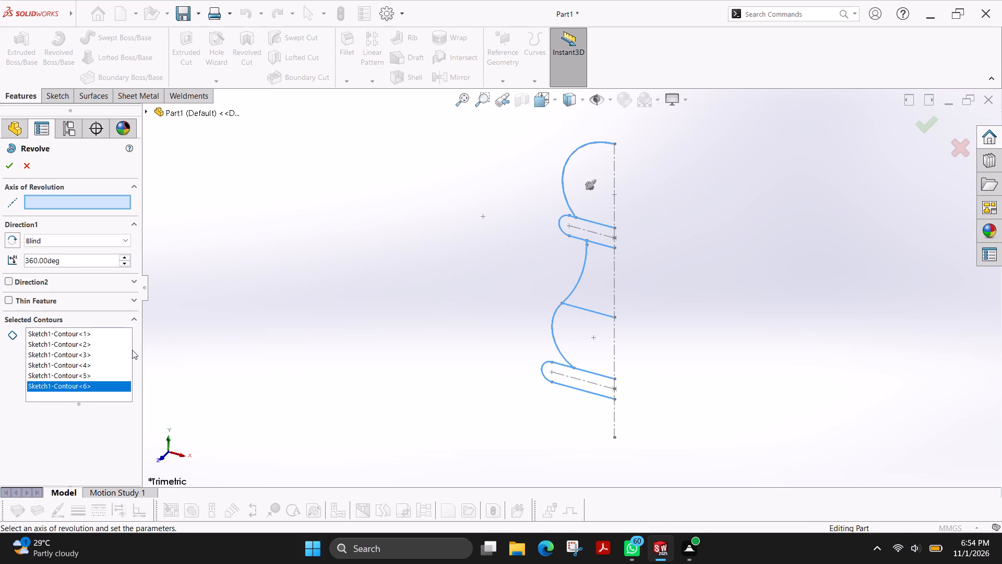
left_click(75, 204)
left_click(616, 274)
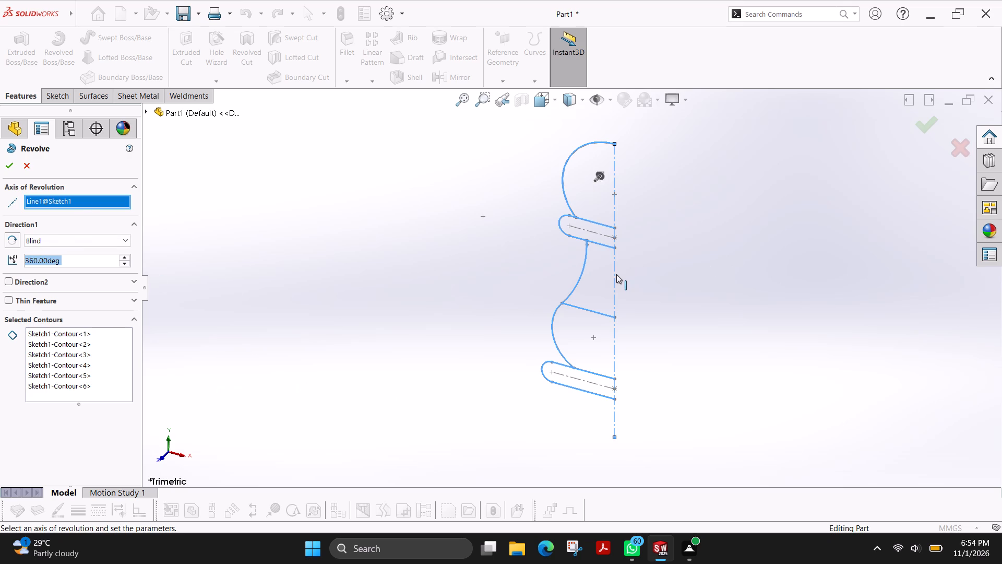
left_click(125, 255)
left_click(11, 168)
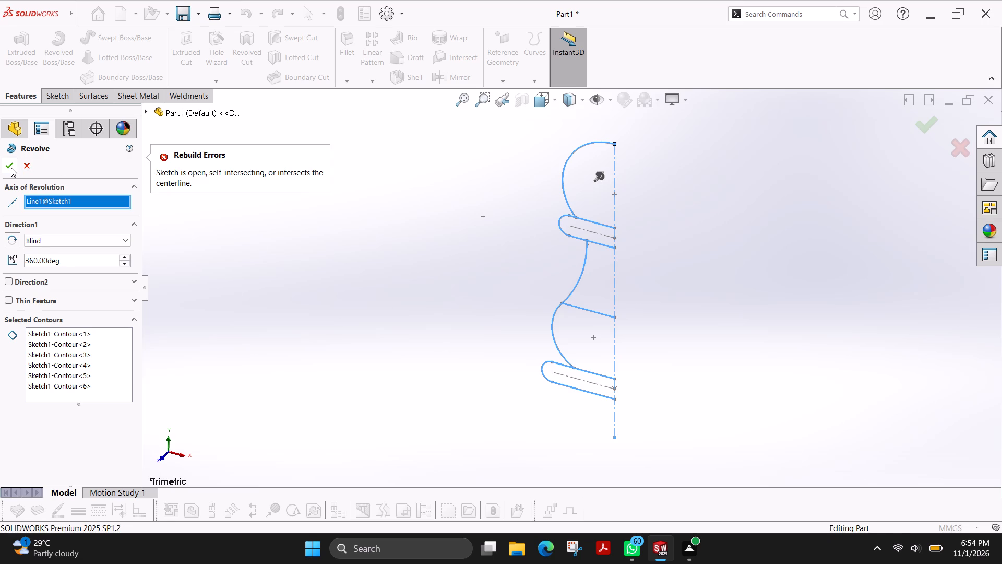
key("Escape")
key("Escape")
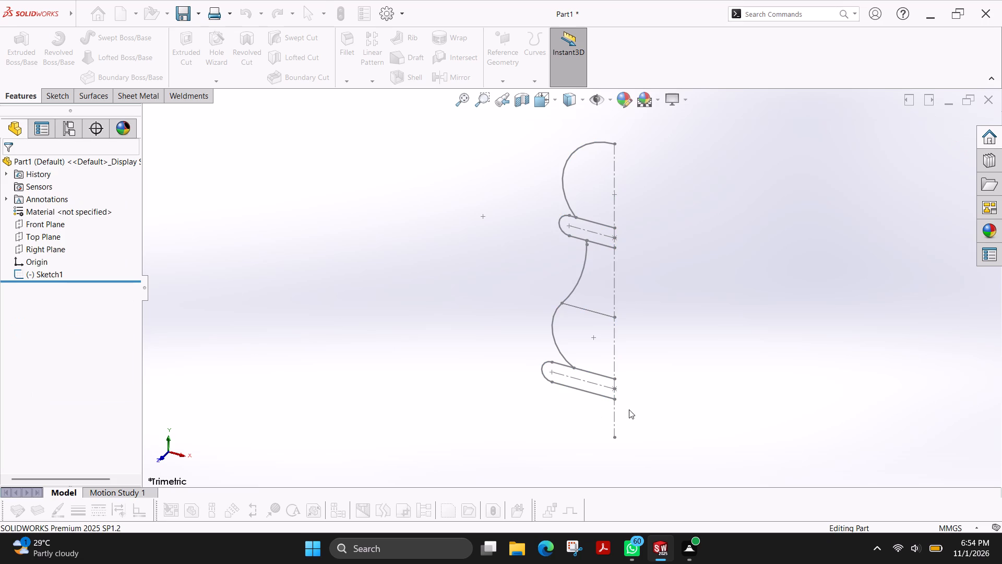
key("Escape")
Reopen the half-profile sketch for editing.
left_click(54, 100)
left_click(21, 57)
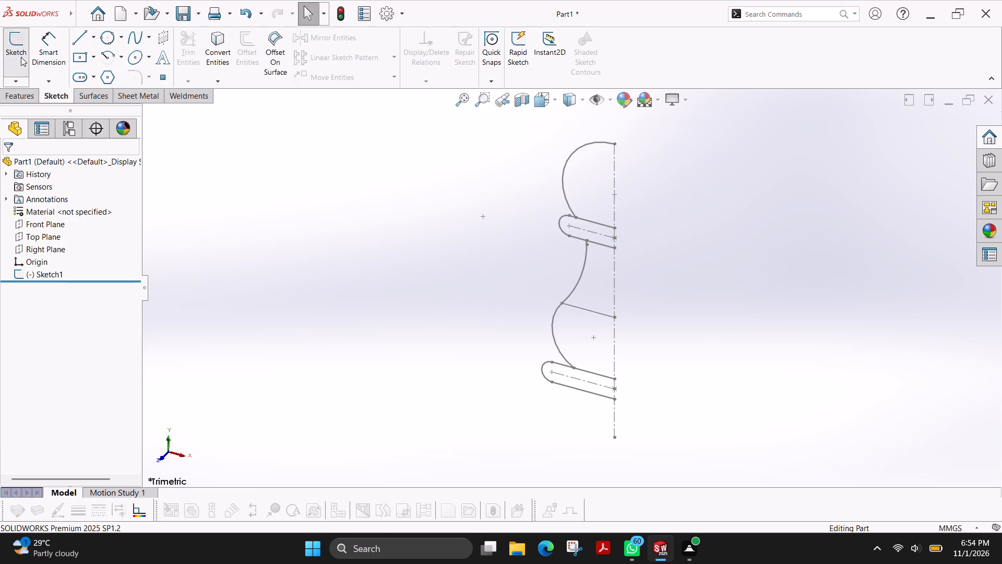
left_click(615, 208)
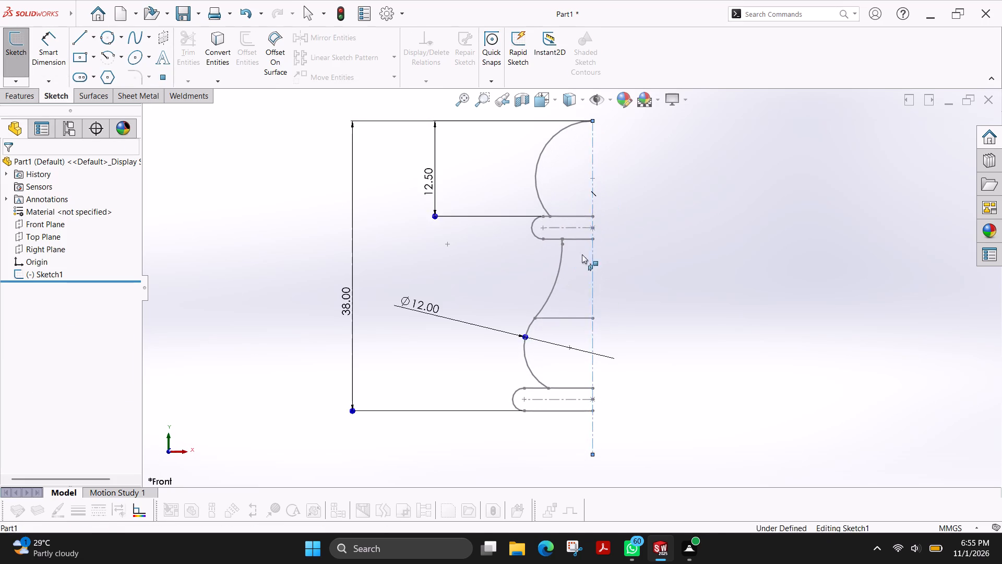
scroll(589, 204, "down", 7)
scroll(548, 301, "up", 10)
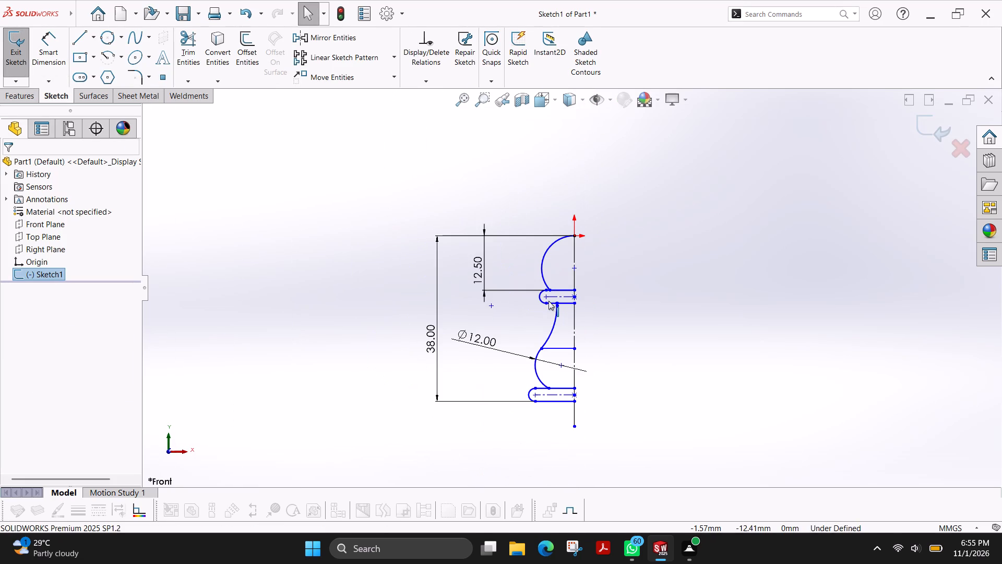
key("Escape")
scroll(552, 307, "down", 2)
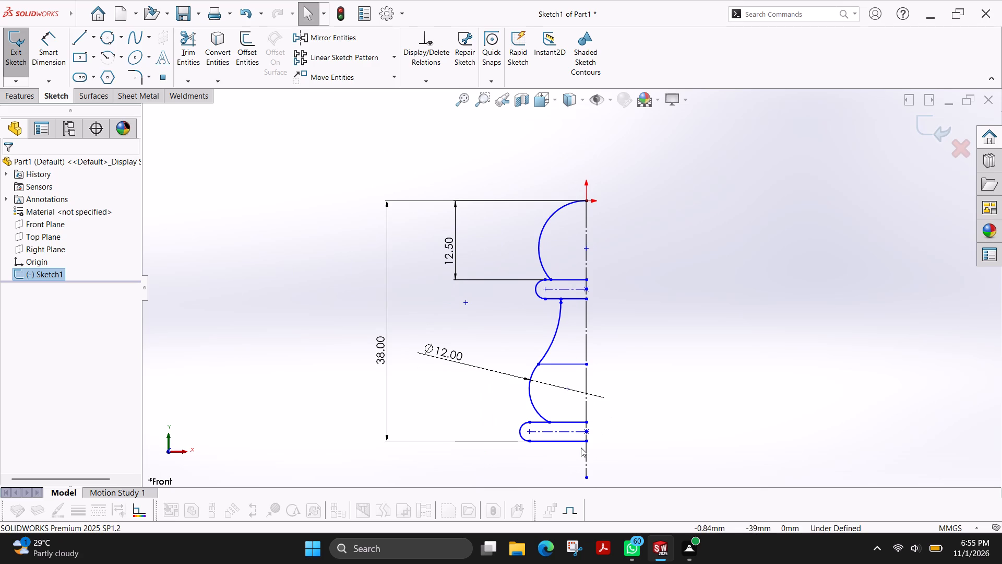
Examine the half-profile for gaps and problem junctions with Repair Sketch.
left_click(443, 84)
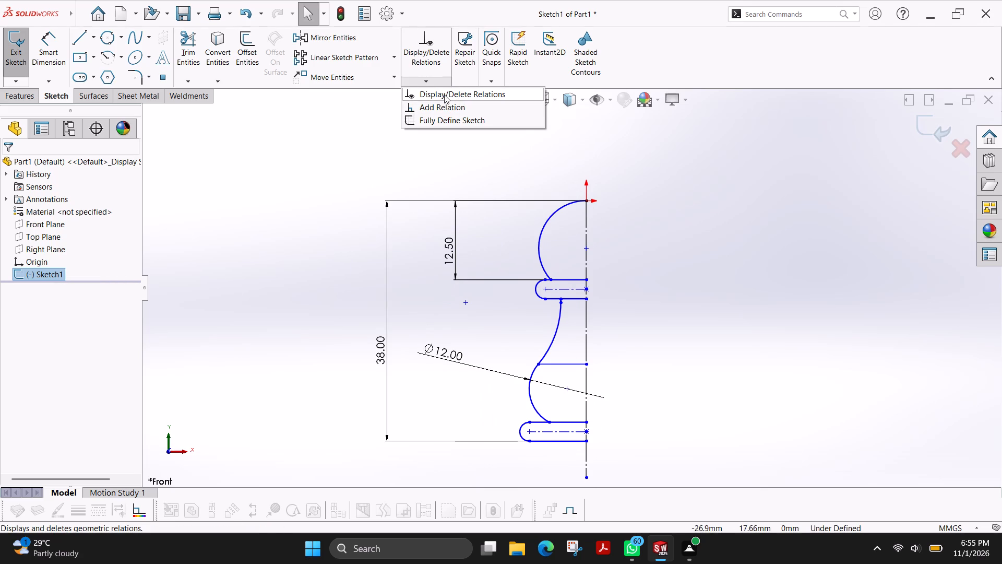
left_click(359, 122)
left_click(468, 57)
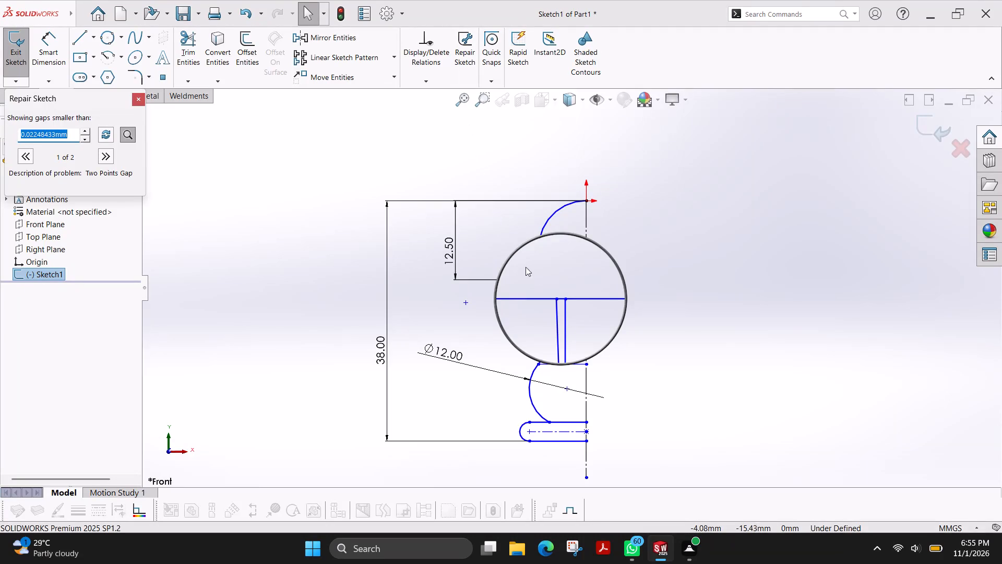
left_click(103, 156)
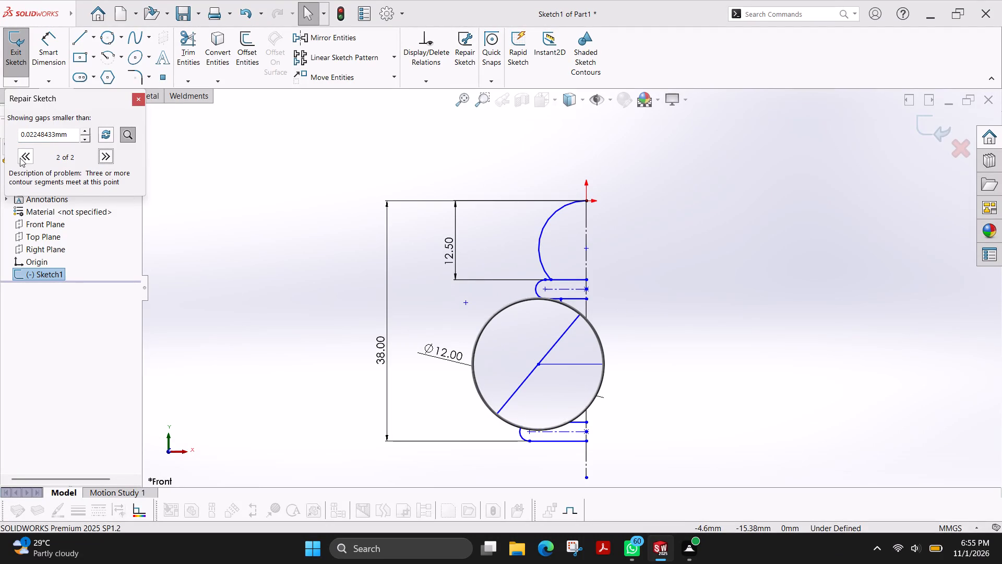
left_click(20, 158)
left_click(20, 158)
left_click(105, 158)
key("Escape")
scroll(564, 311, "down", 3)
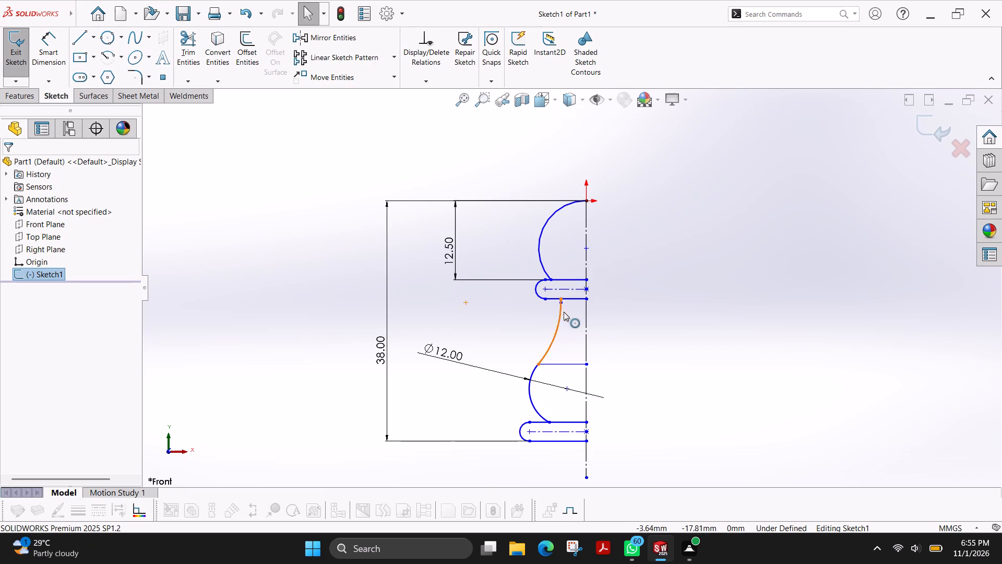
Examine the junction where the concave body arc meets the collar's underside for overlapping or doubled entities.
scroll(564, 312, "down", 2)
scroll(563, 268, "down", 9)
scroll(534, 378, "down", 3)
scroll(552, 332, "down", 1)
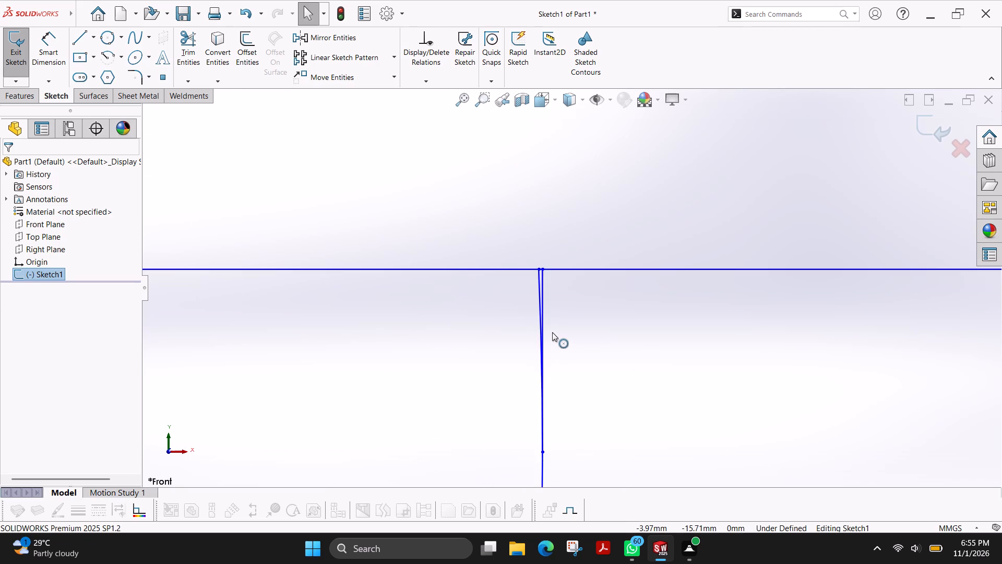
scroll(552, 332, "down", 3)
scroll(551, 329, "up", 8)
scroll(554, 353, "down", 5)
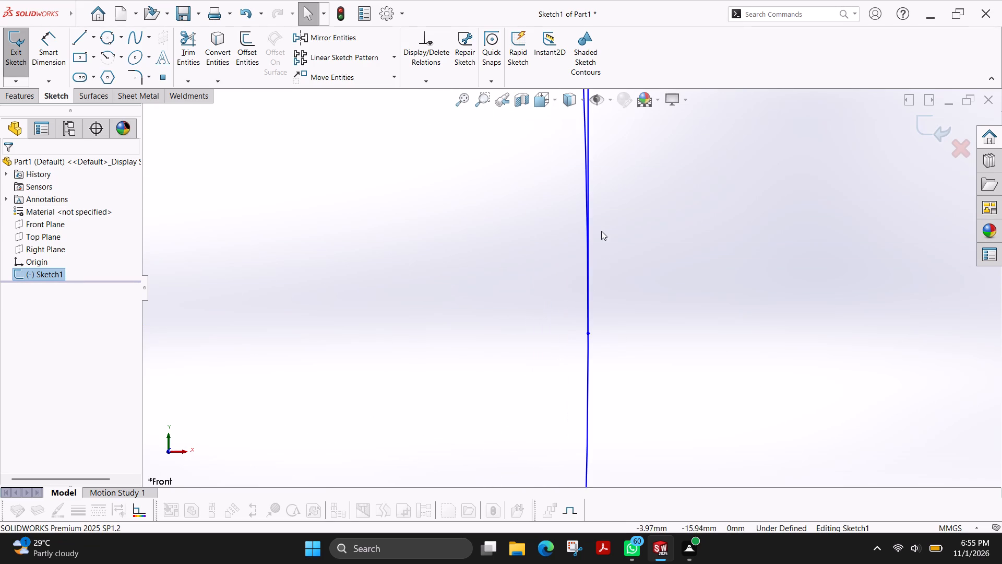
scroll(597, 213, "up", 3)
scroll(593, 148, "down", 3)
scroll(571, 194, "down", 4)
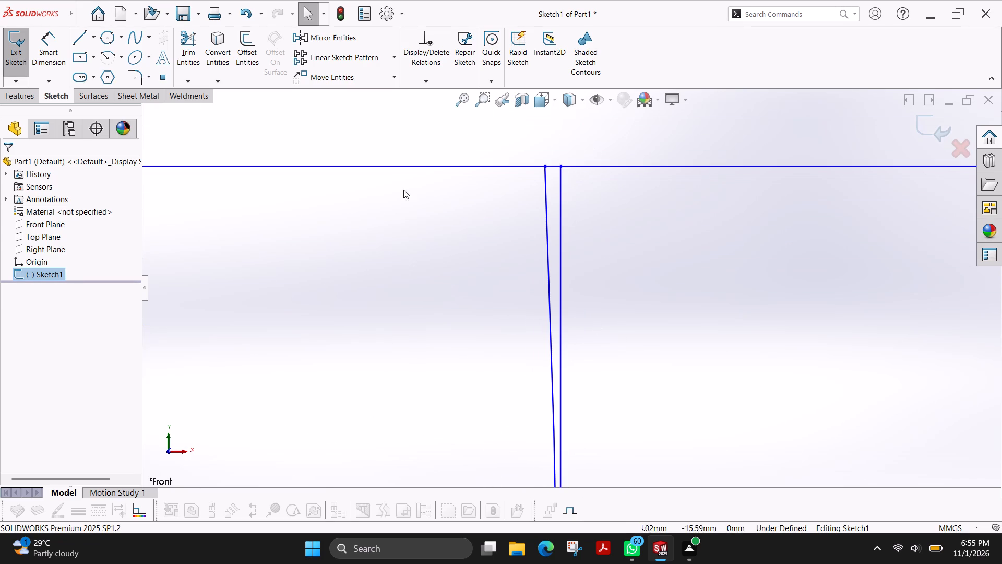
left_click(193, 39)
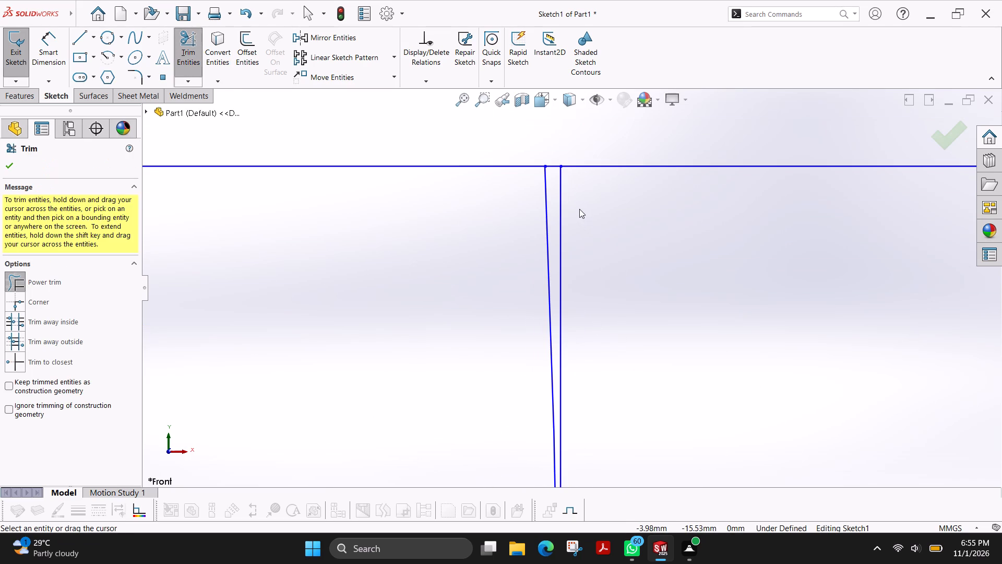
scroll(579, 208, "up", 18)
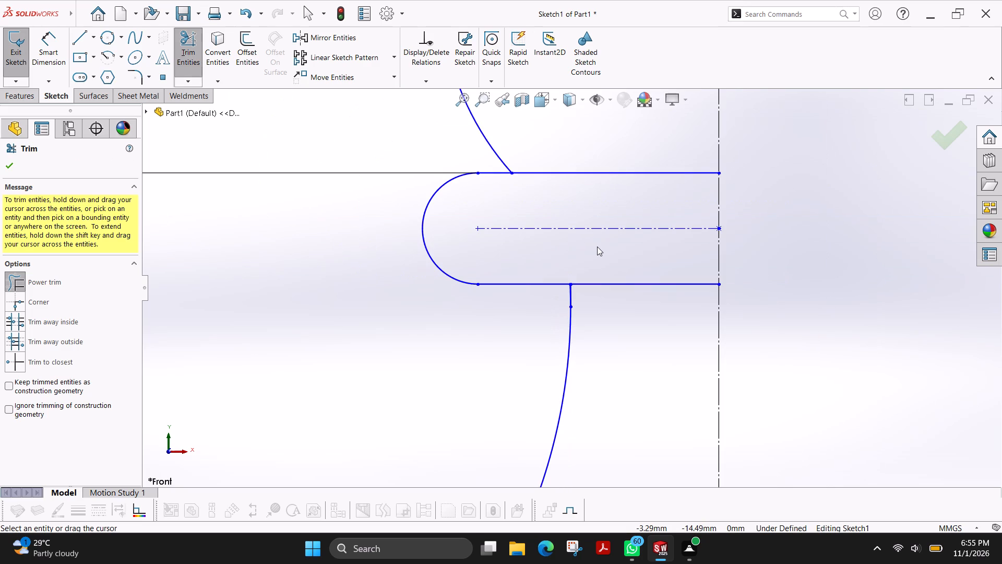
Measure the distances from the vertical construction line to the two neighbouring endpoints on the collar's underside.
left_click(41, 48)
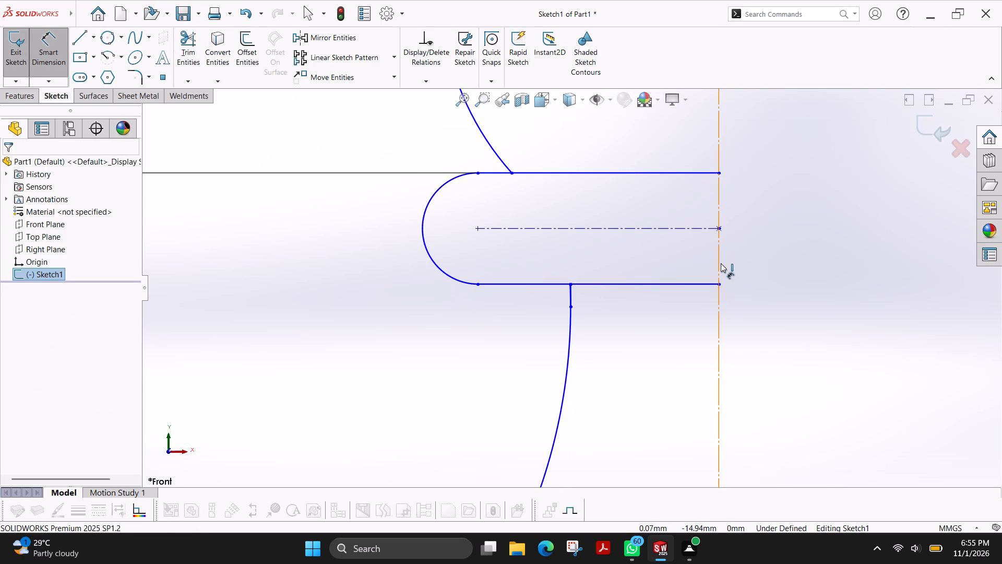
left_click(720, 263)
scroll(586, 282, "down", 10)
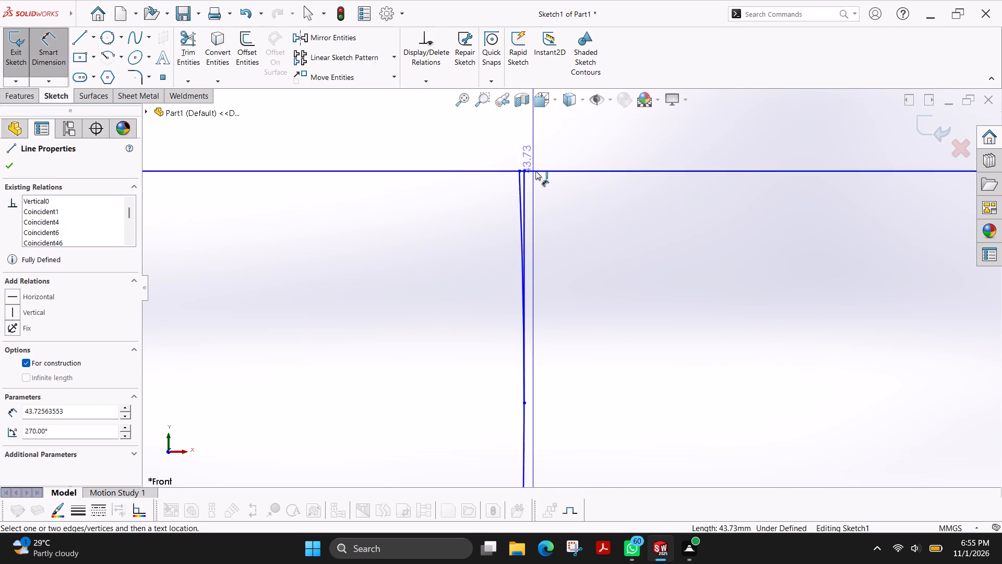
left_click(524, 169)
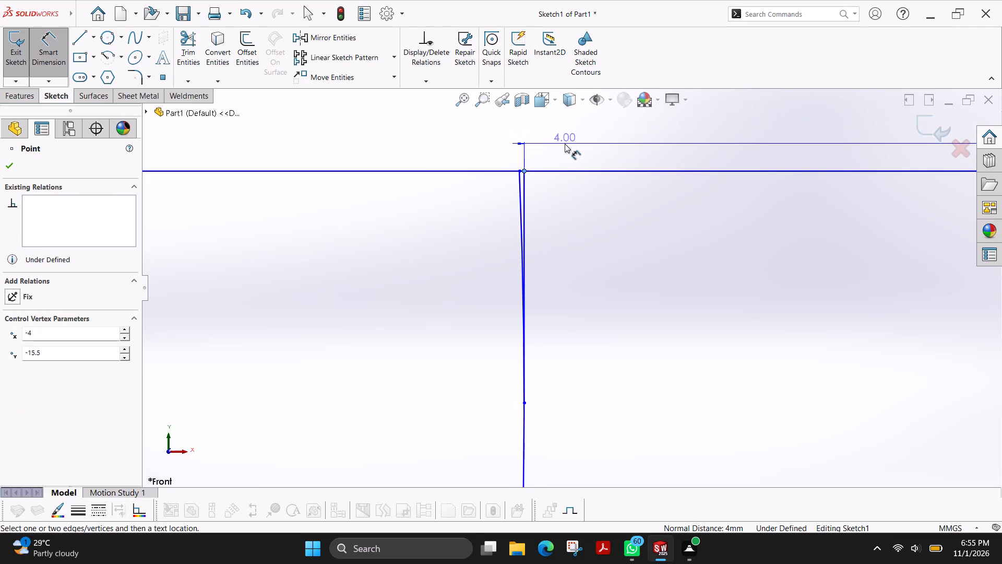
key("Escape")
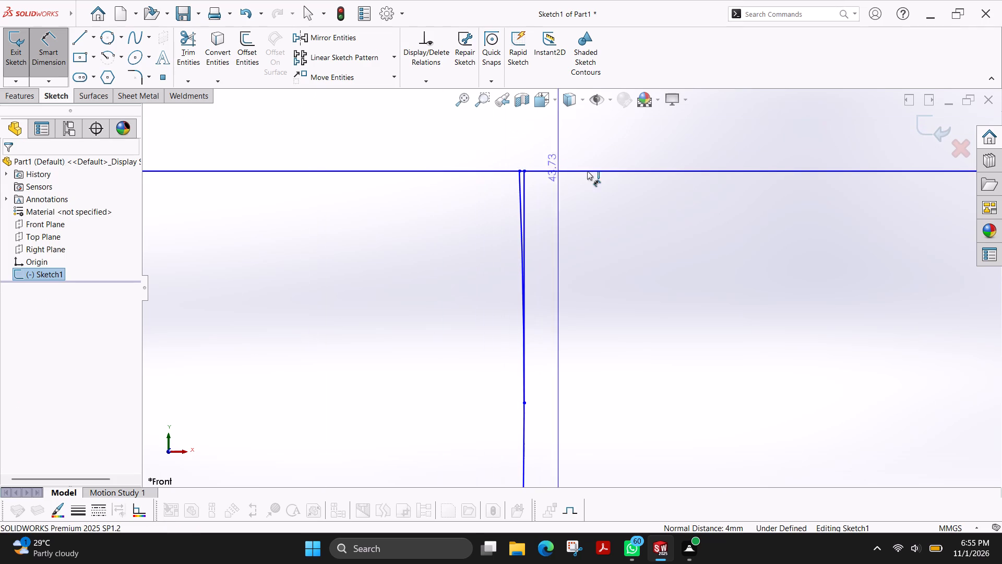
left_click(518, 171)
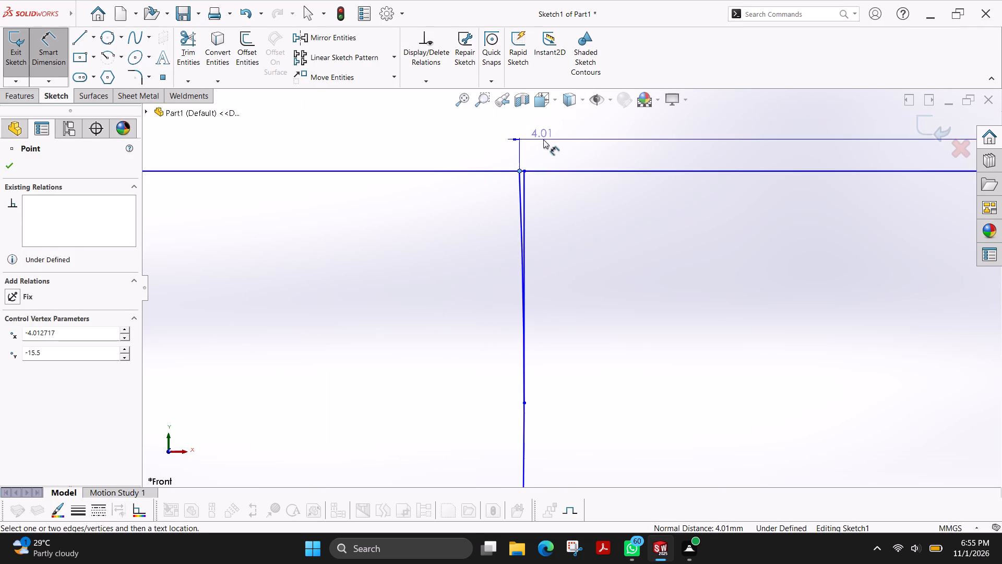
key("Escape")
key("Escape")
Trim away the slanted arc end beside the short vertical line just below the collar.
left_click(188, 49)
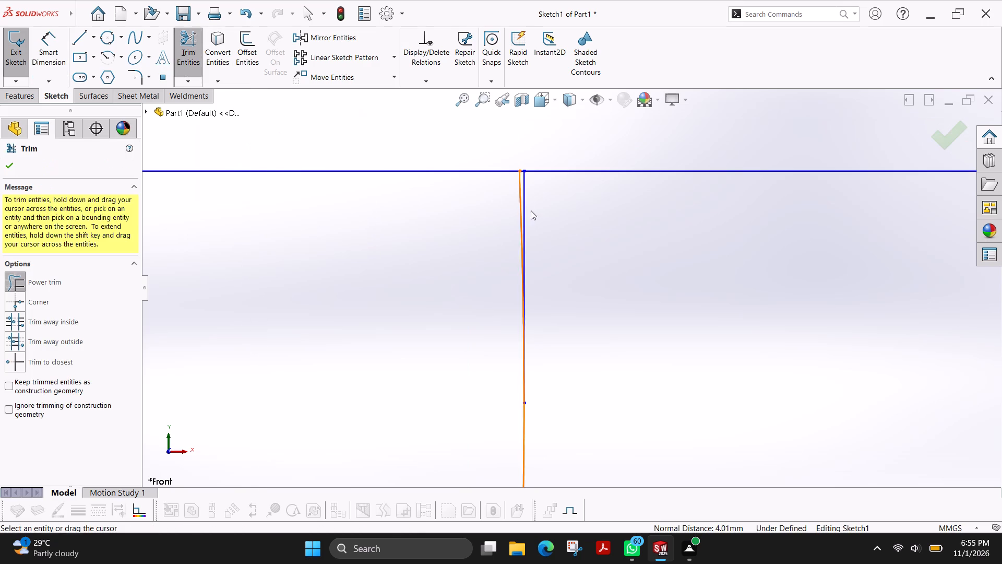
left_click_drag(509, 185, 520, 181)
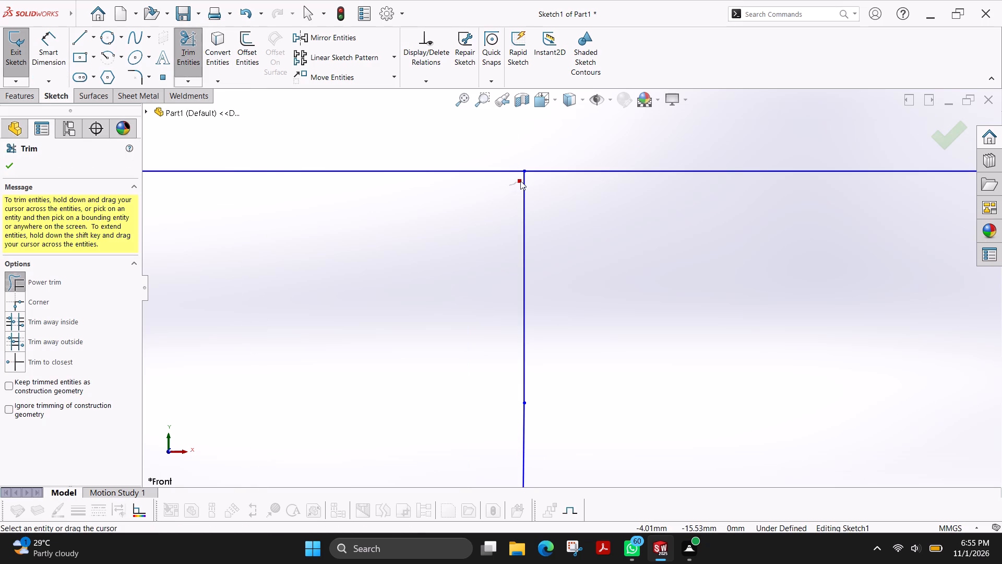
left_click_drag(520, 181, 519, 180)
scroll(464, 238, "up", 13)
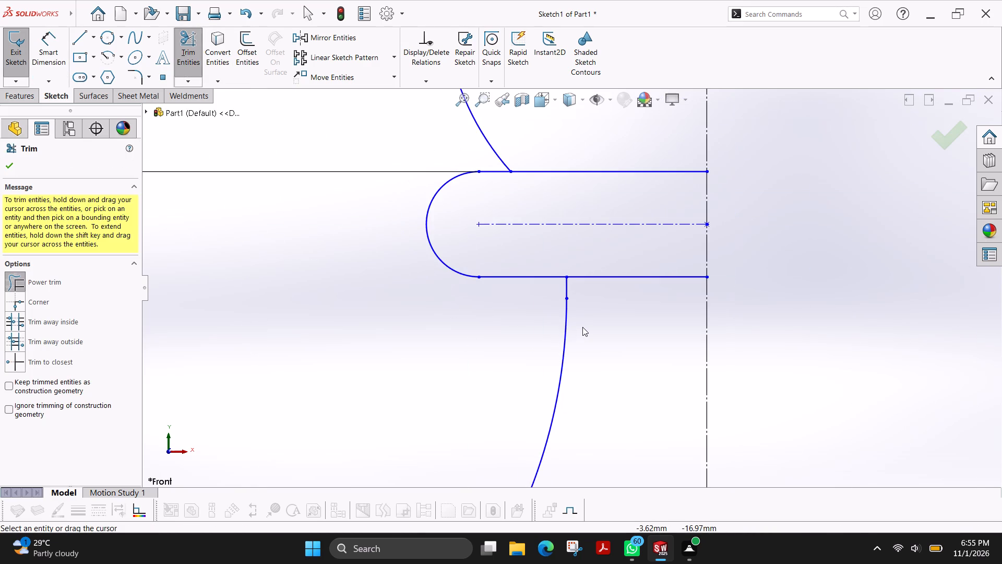
scroll(582, 327, "up", 6)
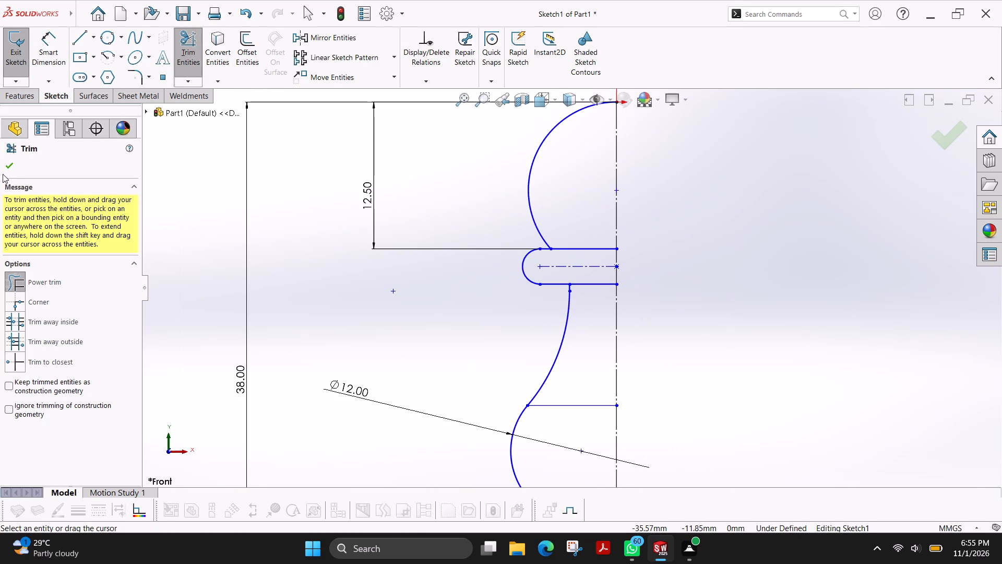
left_click(4, 171)
Delete the horizontal line running from the junction of the two body arcs to the vertical construction line.
scroll(591, 378, "up", 2)
scroll(564, 374, "down", 5)
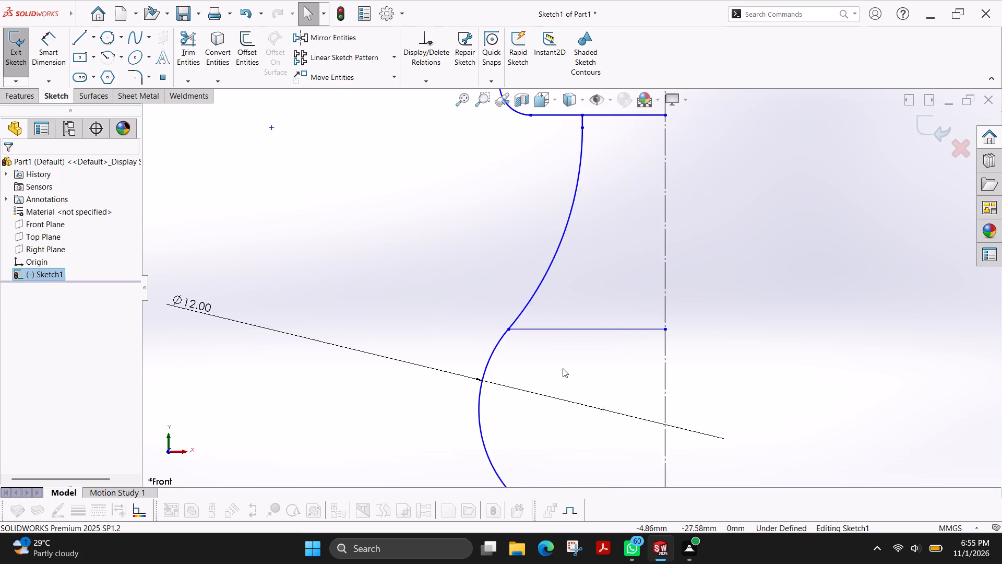
scroll(558, 337, "down", 4)
left_click(521, 307)
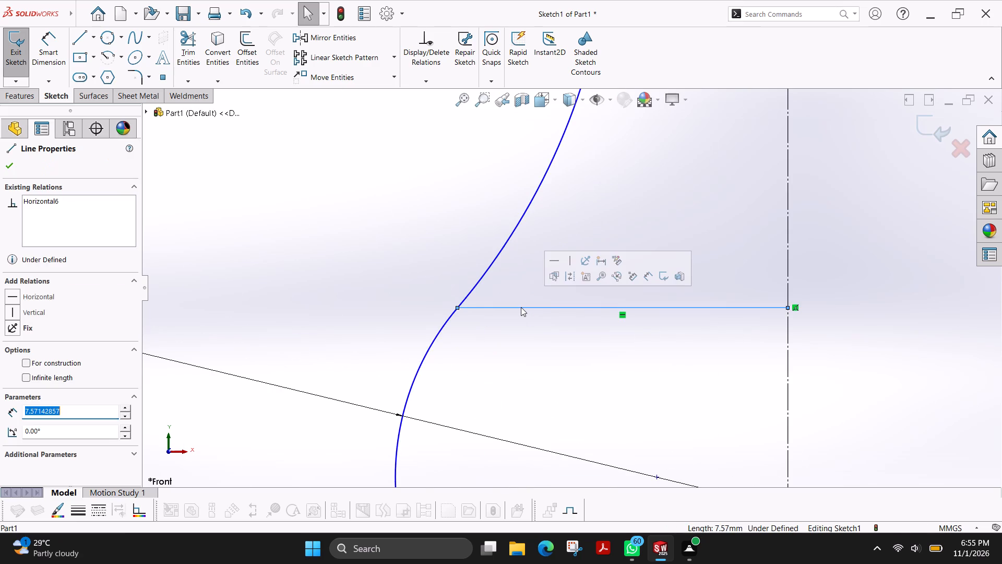
key("Delete")
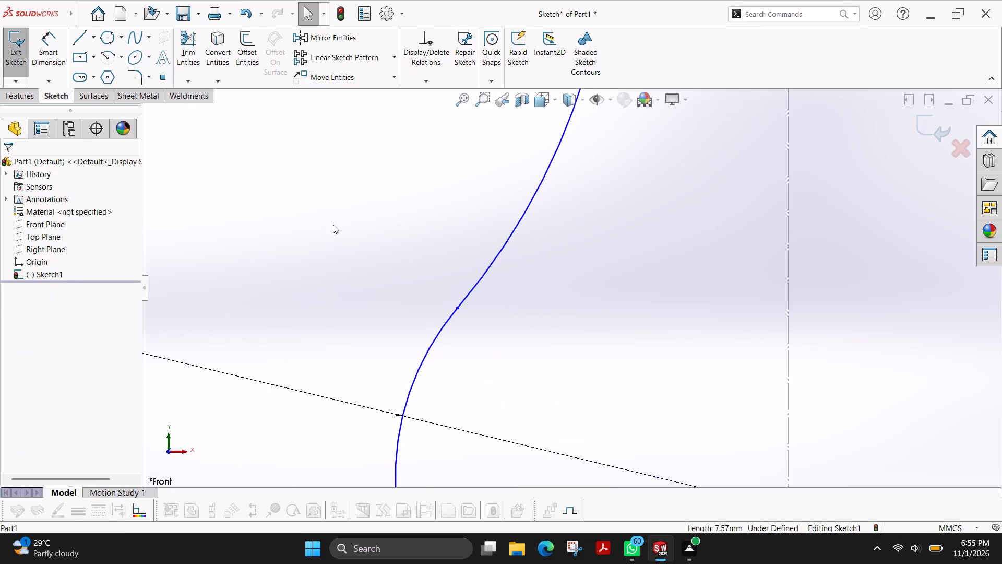
Draw a horizontal line about 11.8 mm long through the body-arc junction, extending past both the profile and the vertical construction line.
left_click(78, 32)
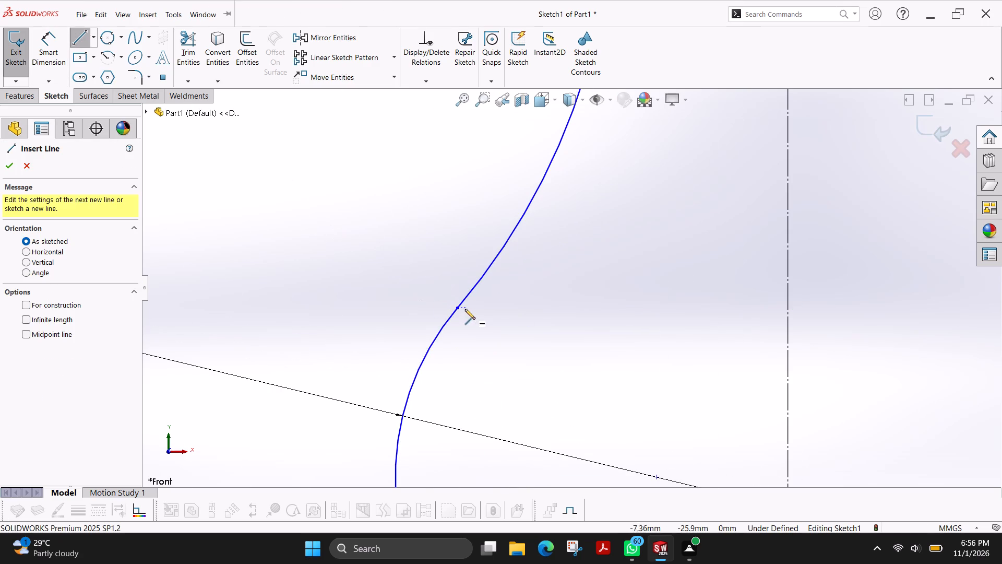
left_click(360, 307)
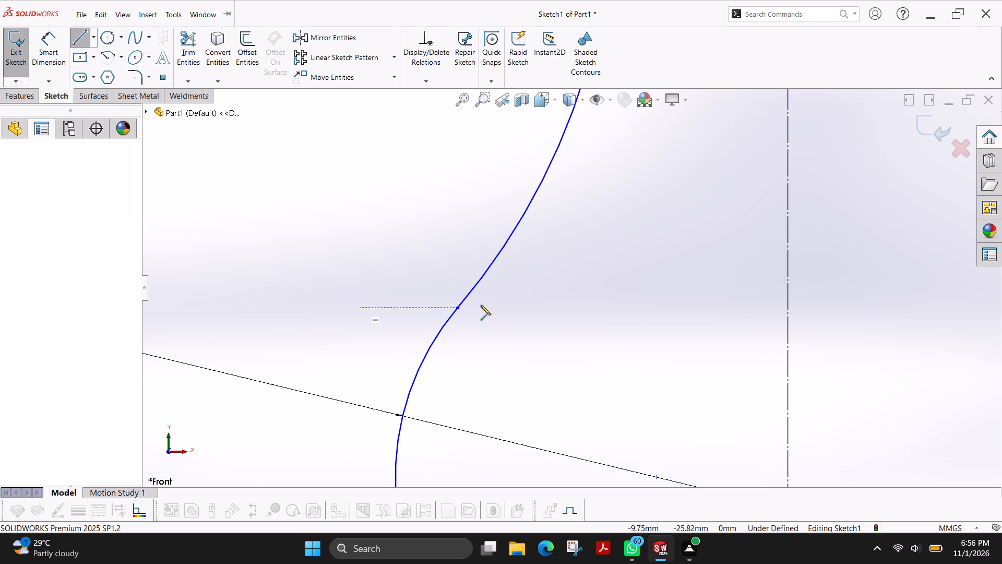
left_click(876, 308)
key("Escape")
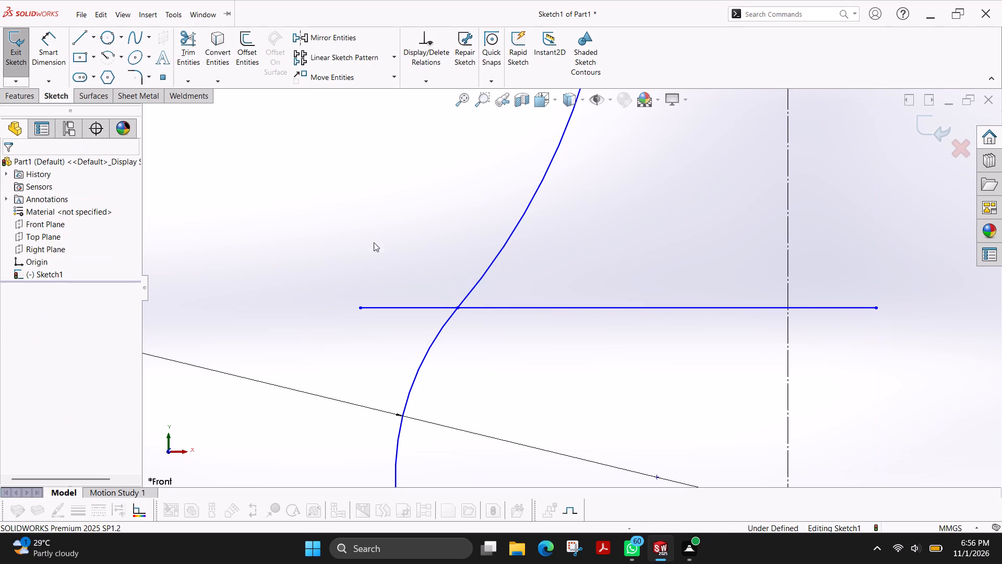
Trim the new horizontal line's overhanging ends back to the body-arc junction and the vertical construction line.
left_click(190, 52)
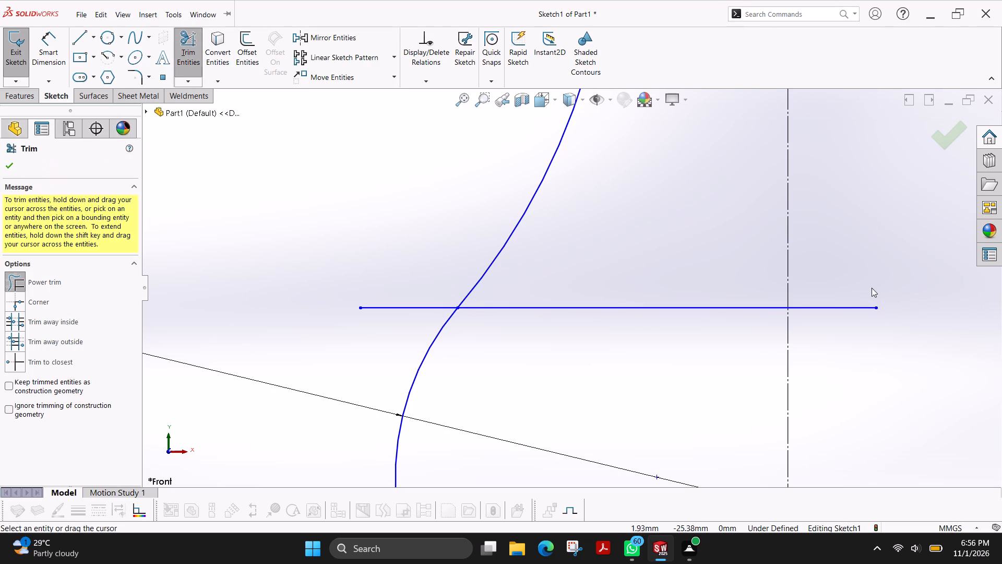
left_click_drag(871, 288, 856, 334)
left_click_drag(389, 277, 355, 326)
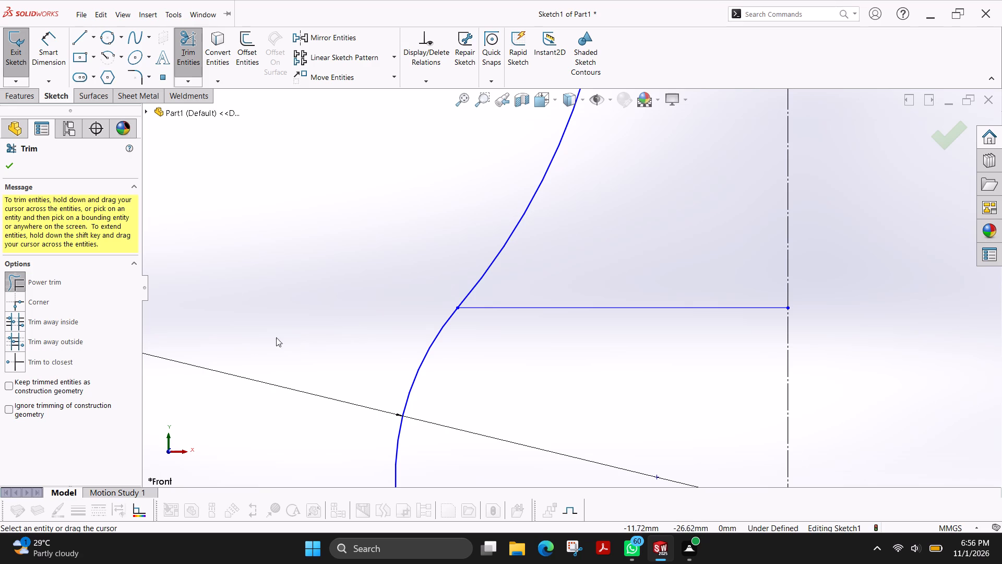
left_click(9, 162)
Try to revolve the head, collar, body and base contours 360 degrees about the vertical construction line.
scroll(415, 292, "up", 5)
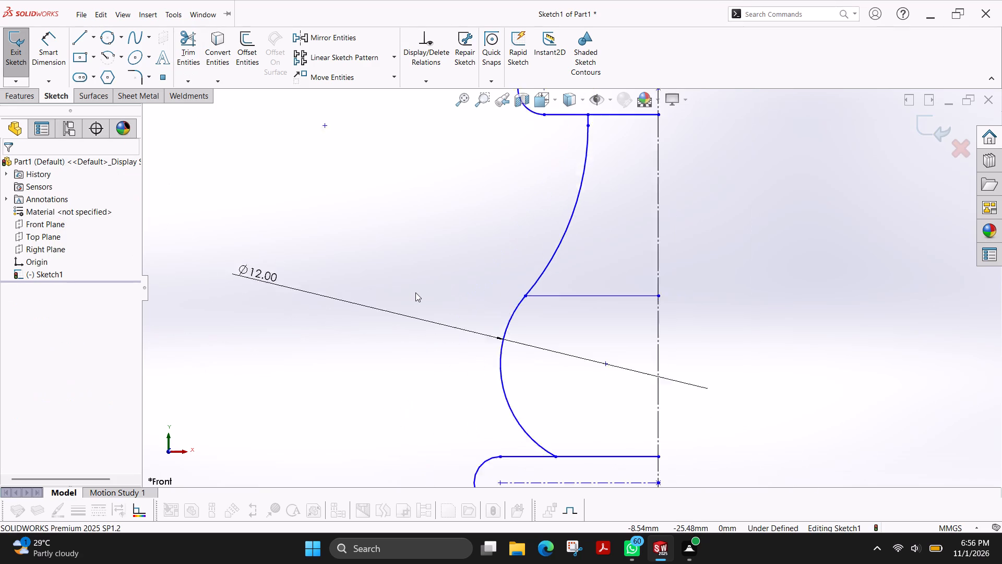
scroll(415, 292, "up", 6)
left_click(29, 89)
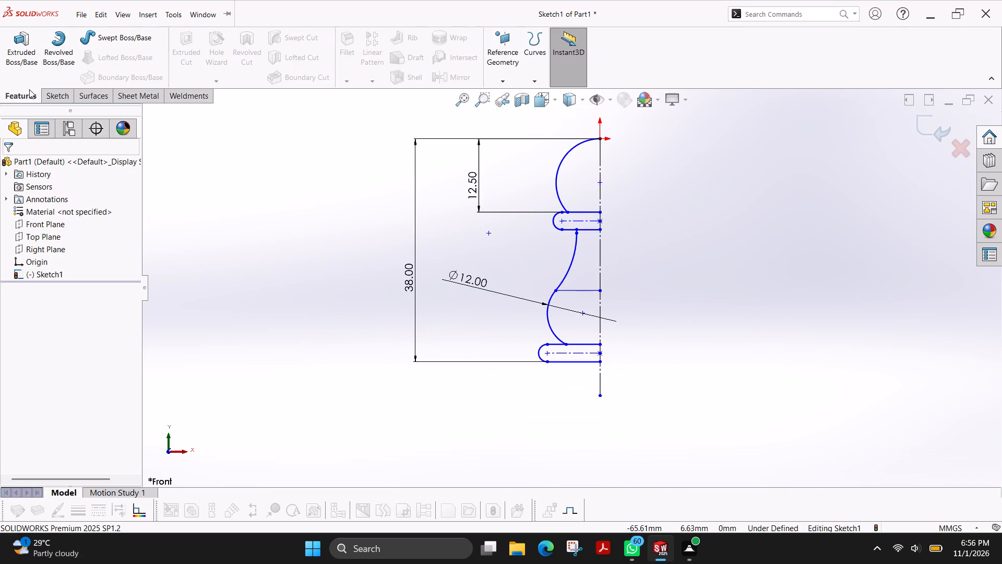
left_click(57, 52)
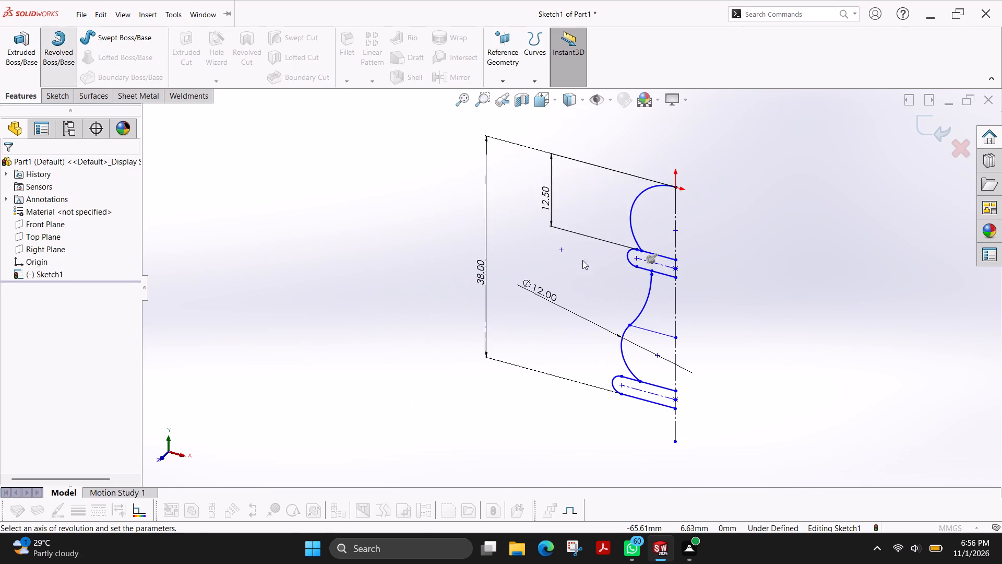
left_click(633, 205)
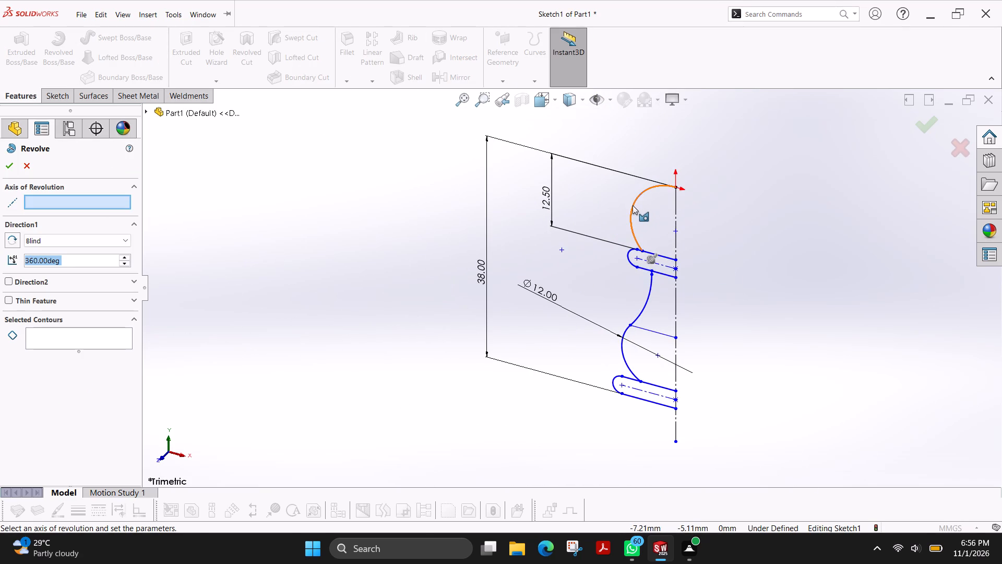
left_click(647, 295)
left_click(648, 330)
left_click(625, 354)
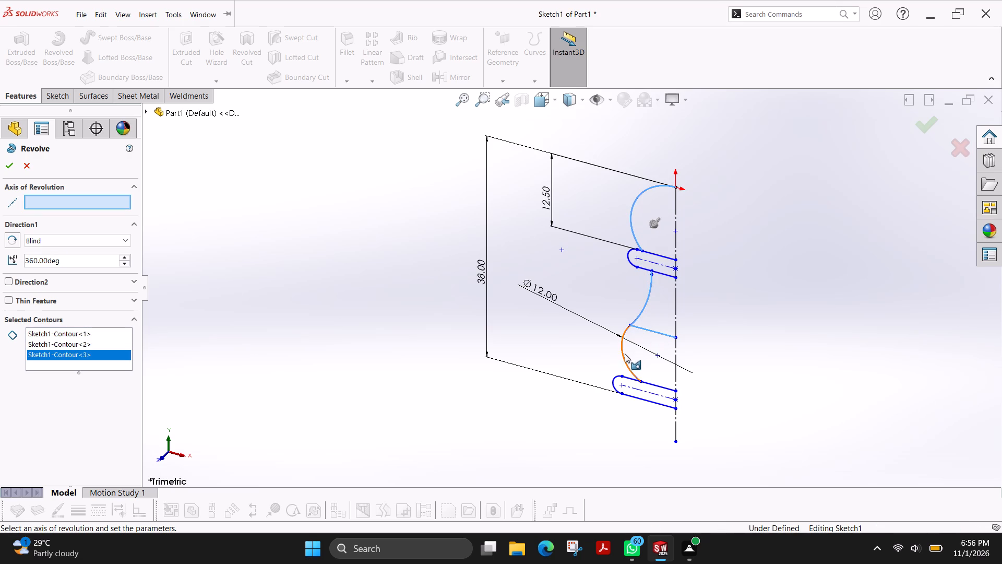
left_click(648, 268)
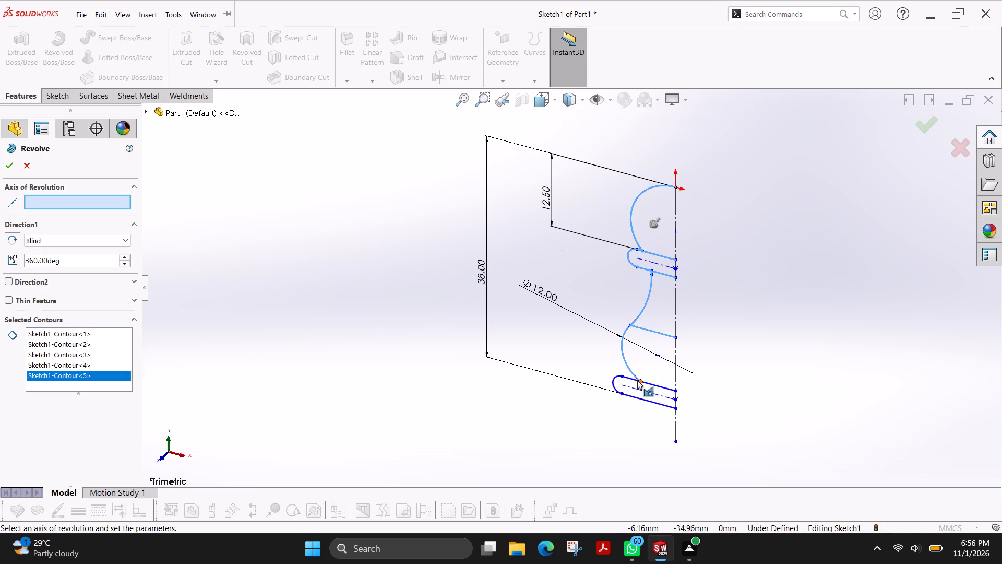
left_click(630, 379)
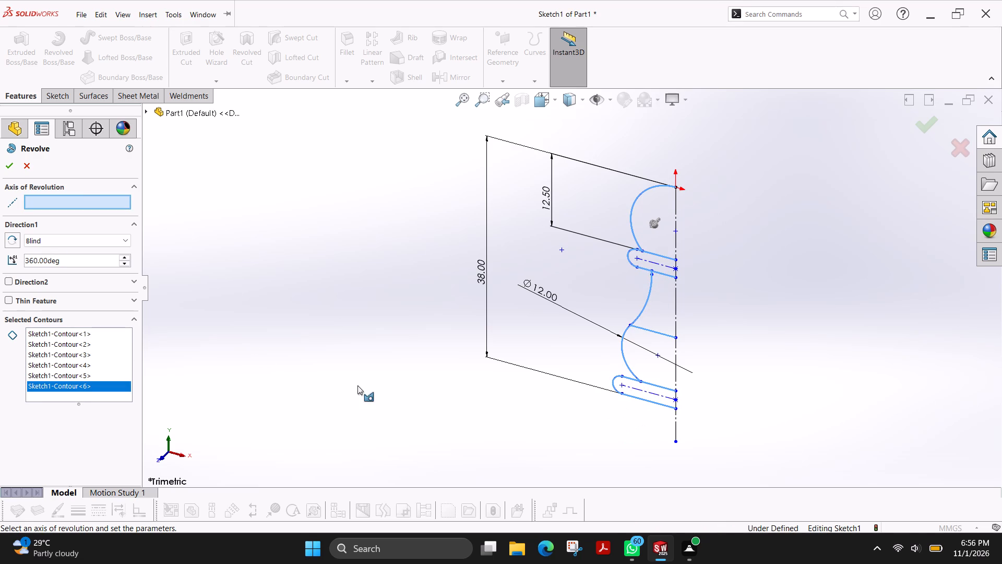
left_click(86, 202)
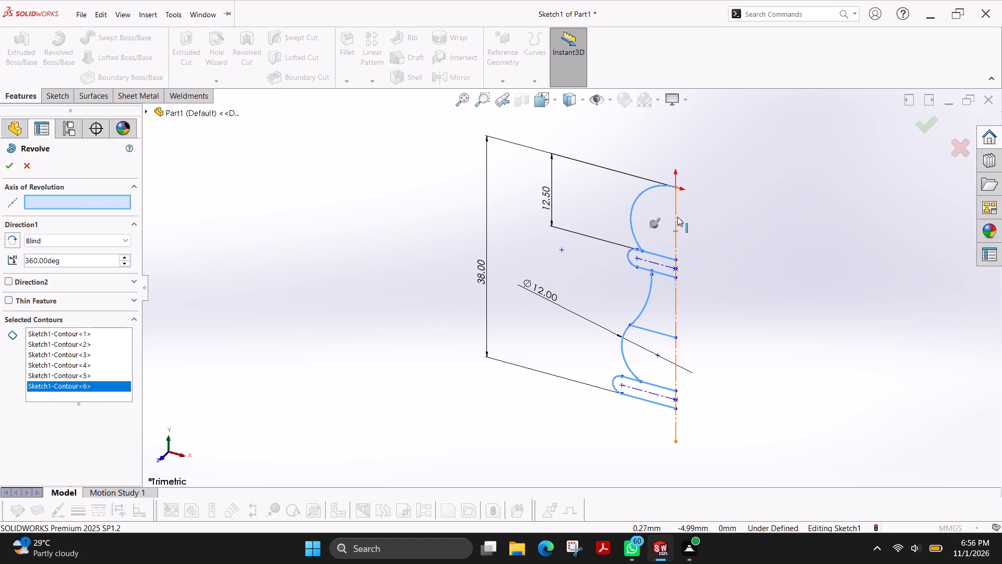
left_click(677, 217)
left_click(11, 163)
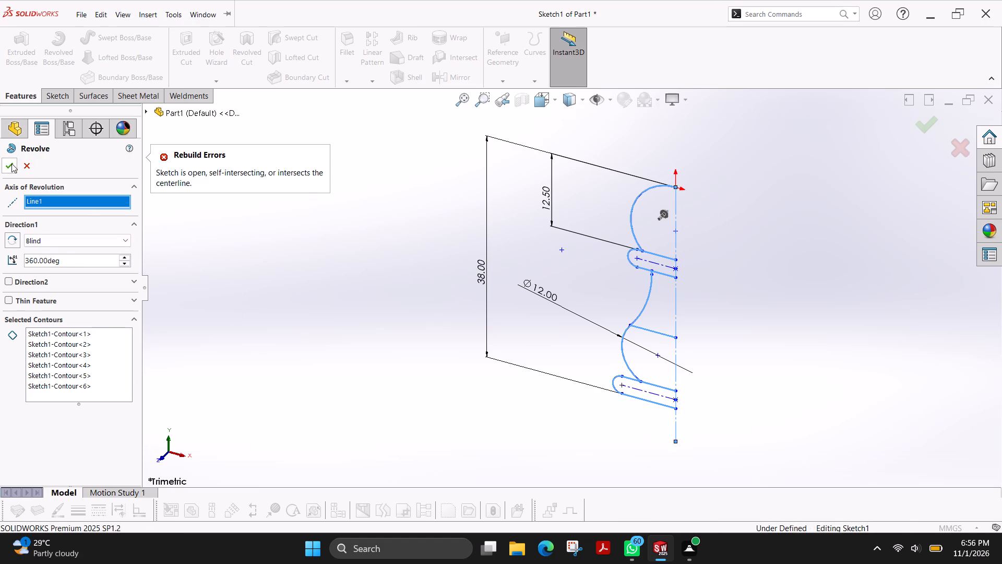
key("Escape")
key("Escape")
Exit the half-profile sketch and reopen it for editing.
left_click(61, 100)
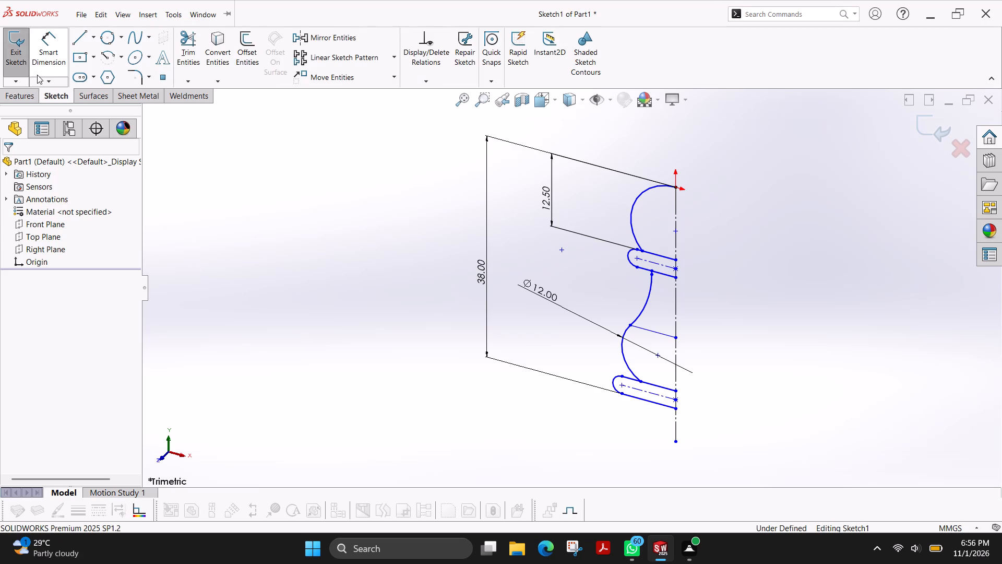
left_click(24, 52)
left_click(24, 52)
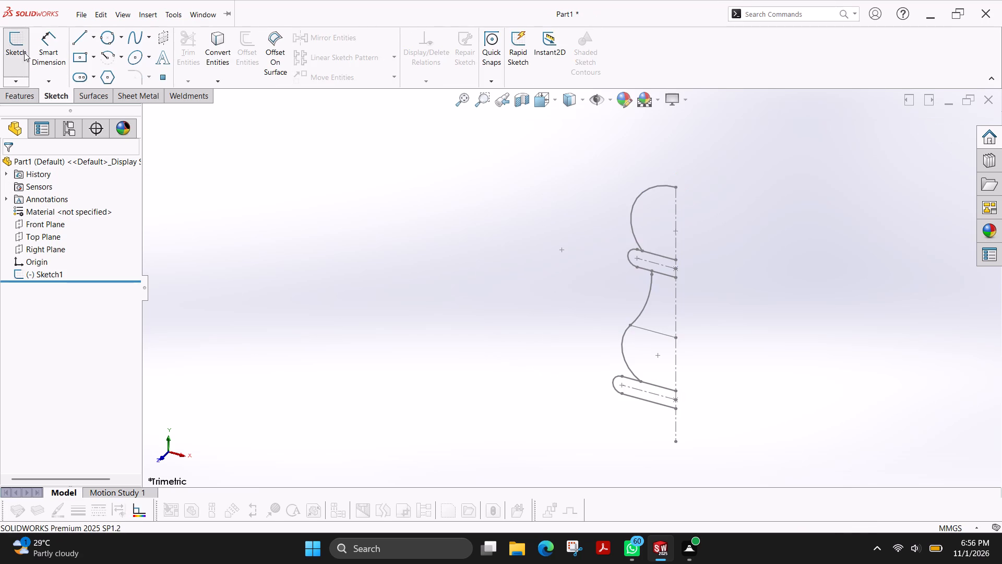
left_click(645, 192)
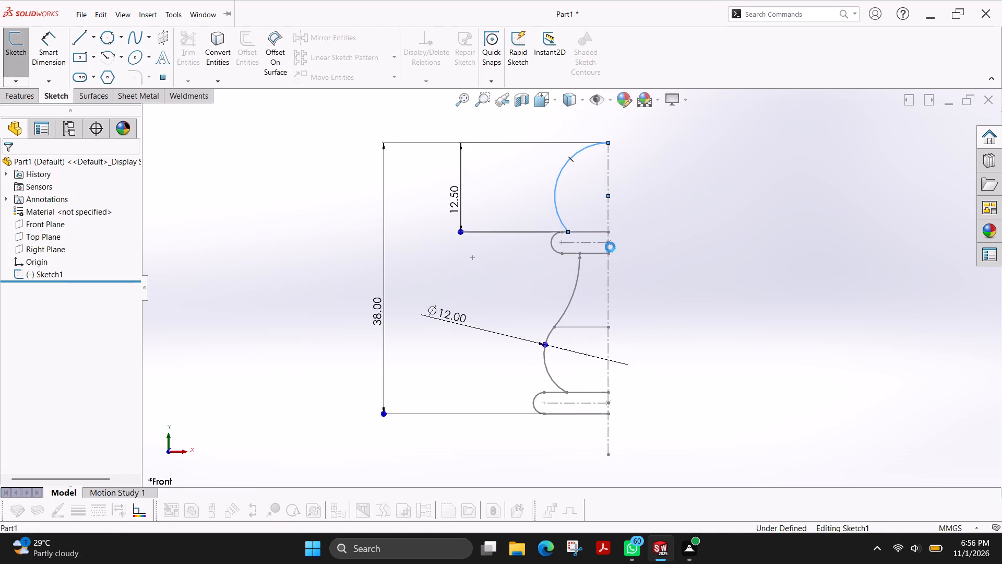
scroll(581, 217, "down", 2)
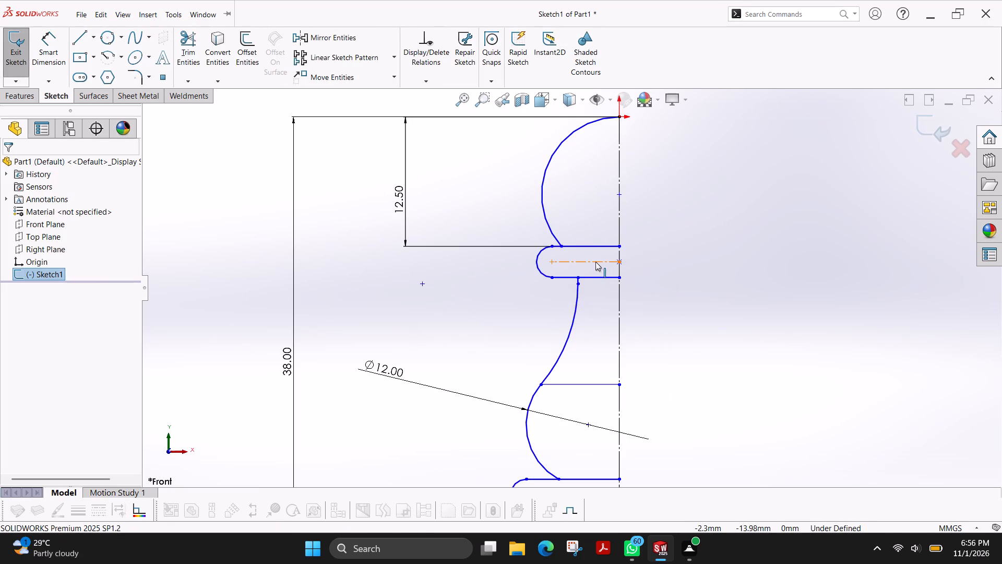
Delete the horizontal construction lines running through the middle of the collar and base slots.
left_click(595, 262)
key("Delete")
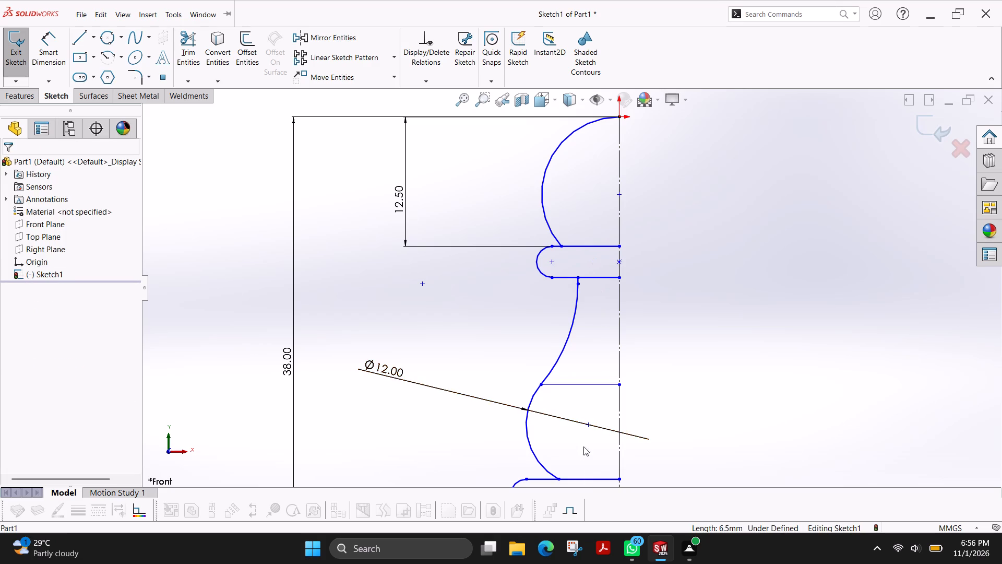
scroll(597, 429, "up", 2)
left_click(585, 433)
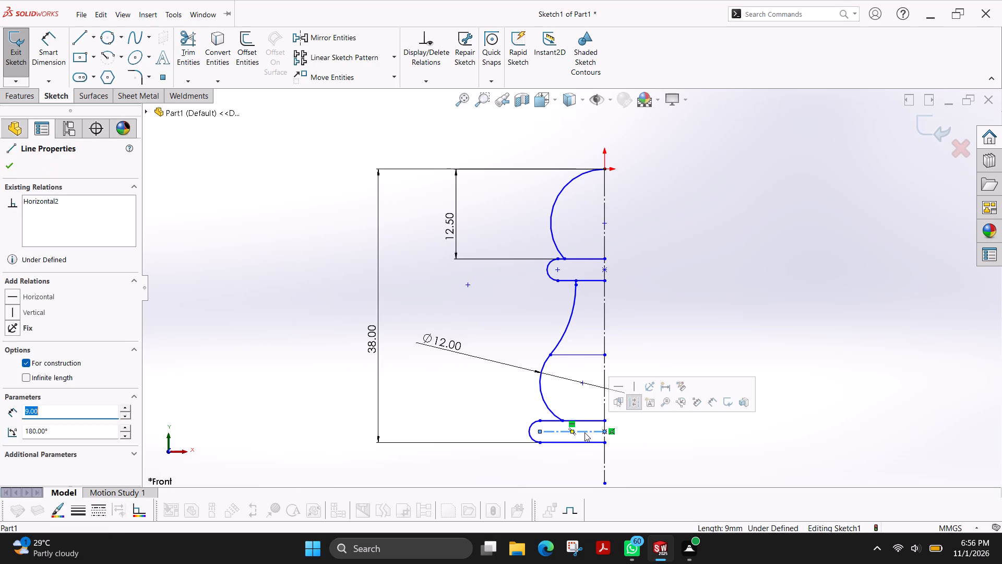
key("Delete")
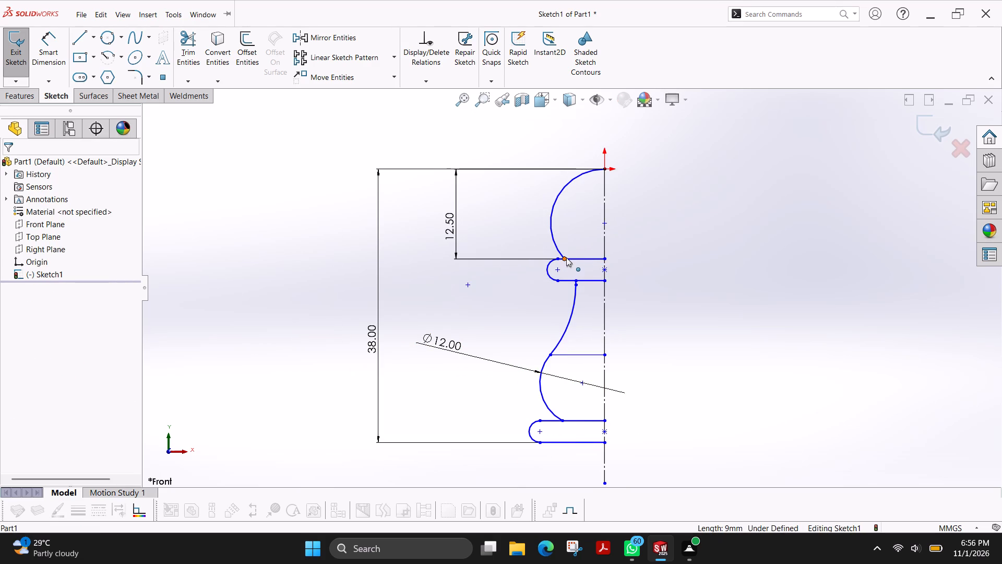
Check the profile with Repair Sketch and examine the flagged junction of the two body arcs and the horizontal line up close.
scroll(566, 258, "down", 7)
scroll(566, 263, "up", 10)
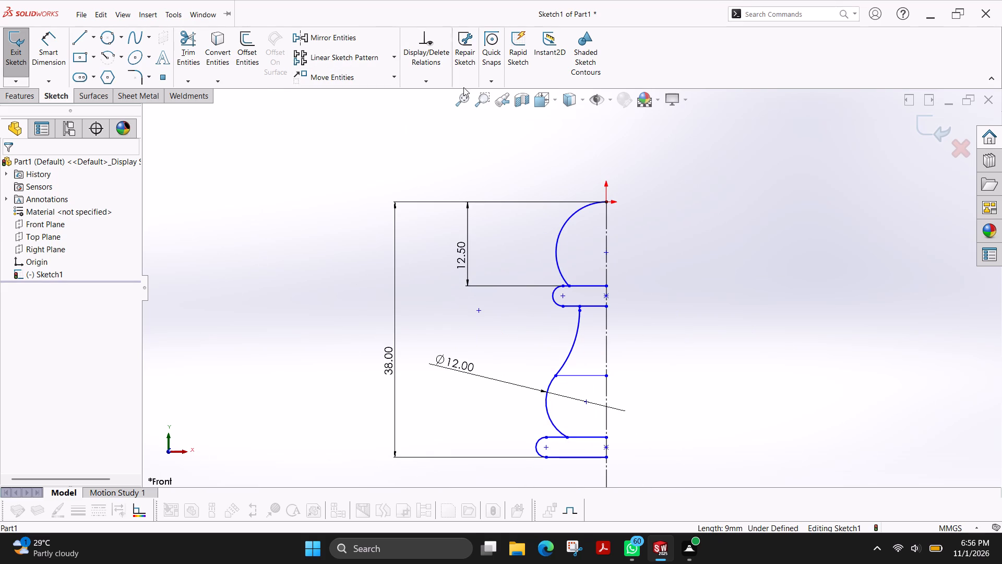
left_click(467, 68)
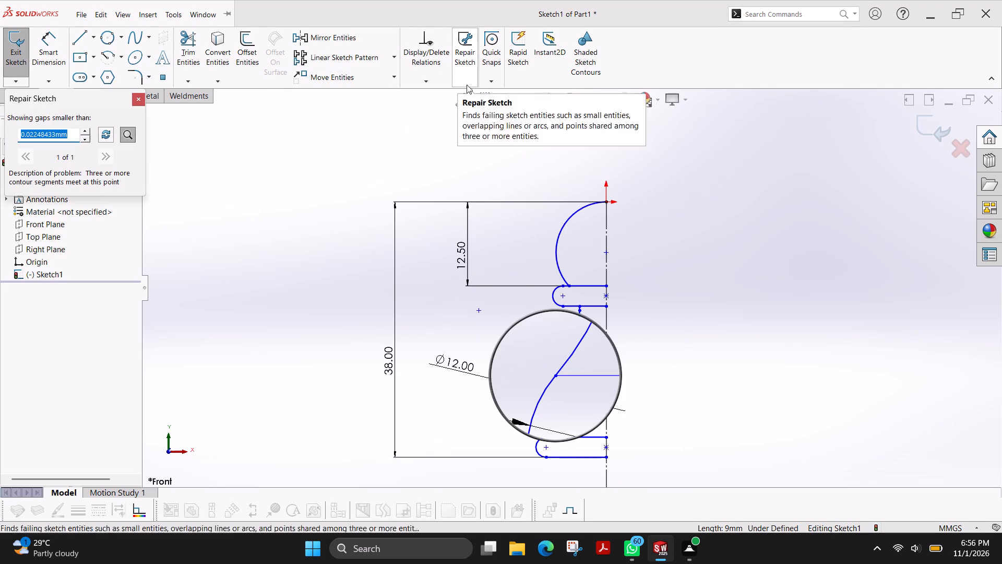
scroll(563, 397, "down", 4)
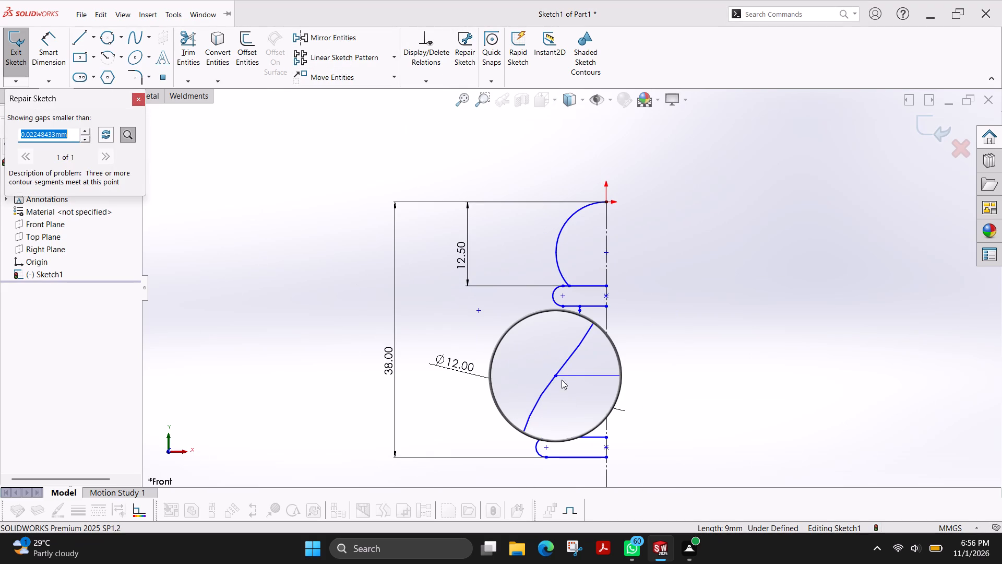
scroll(561, 375, "down", 11)
scroll(560, 376, "up", 19)
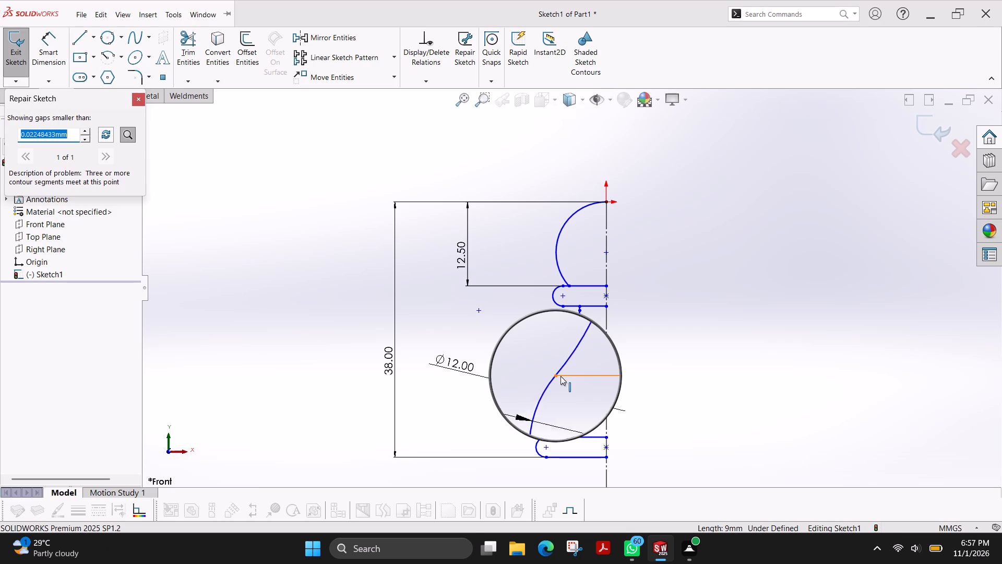
scroll(560, 376, "up", 12)
scroll(560, 376, "down", 16)
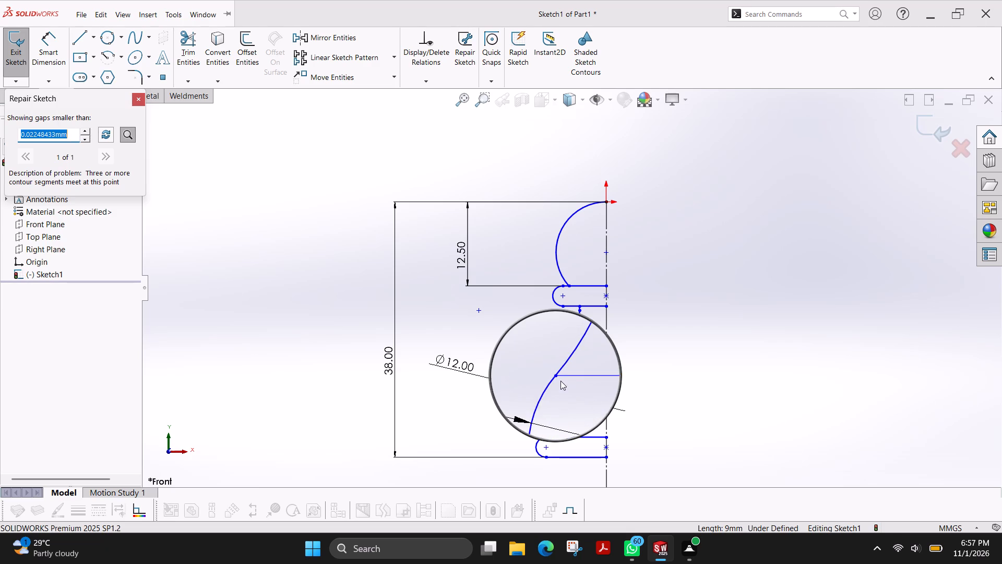
key("Escape")
scroll(552, 368, "down", 6)
scroll(603, 336, "down", 6)
scroll(482, 347, "down", 6)
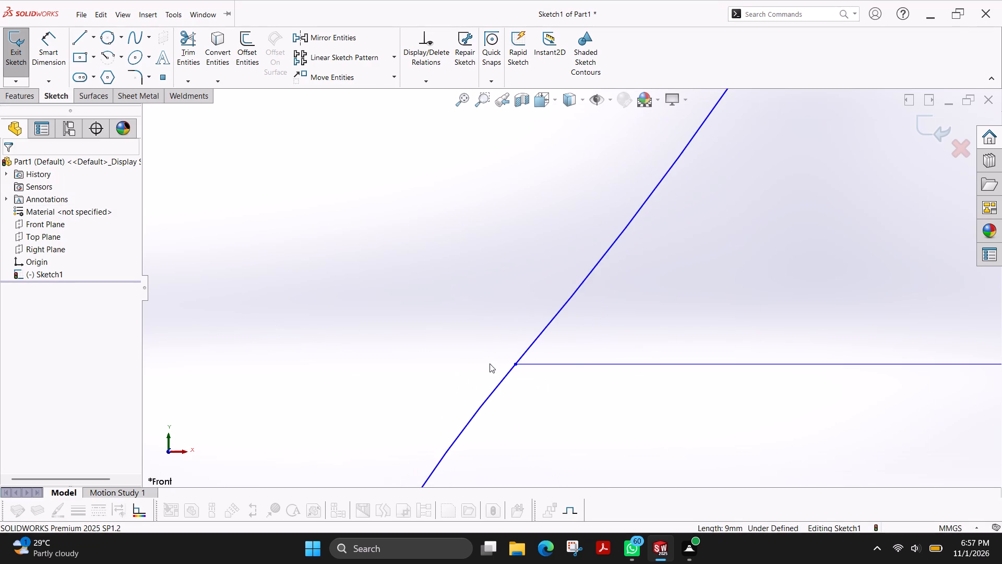
scroll(520, 357, "down", 6)
scroll(559, 323, "down", 6)
scroll(470, 377, "down", 6)
scroll(495, 311, "down", 5)
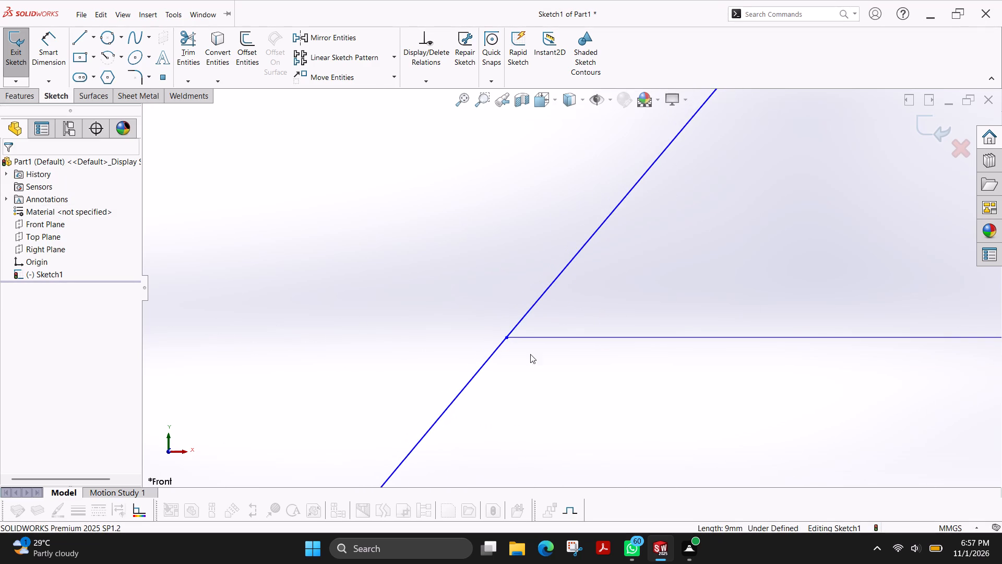
scroll(530, 361, "down", 11)
scroll(545, 322, "up", 20)
scroll(545, 322, "up", 5)
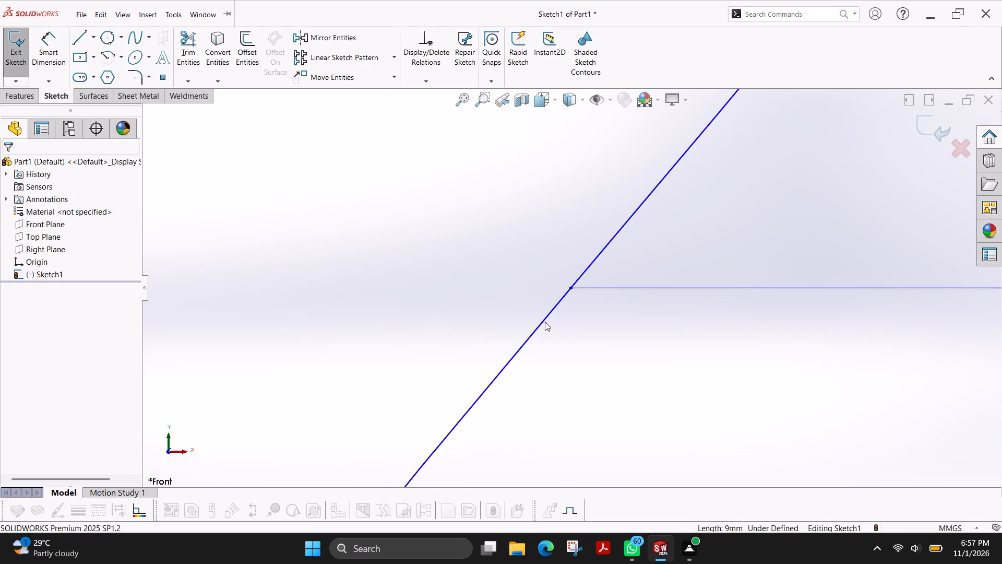
scroll(545, 322, "up", 20)
scroll(545, 322, "up", 2)
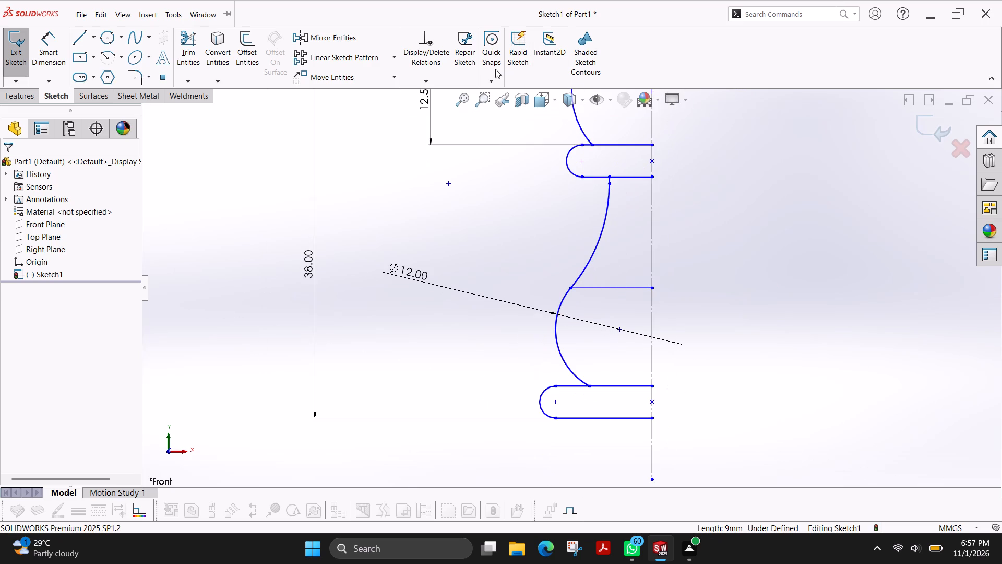
left_click(469, 70)
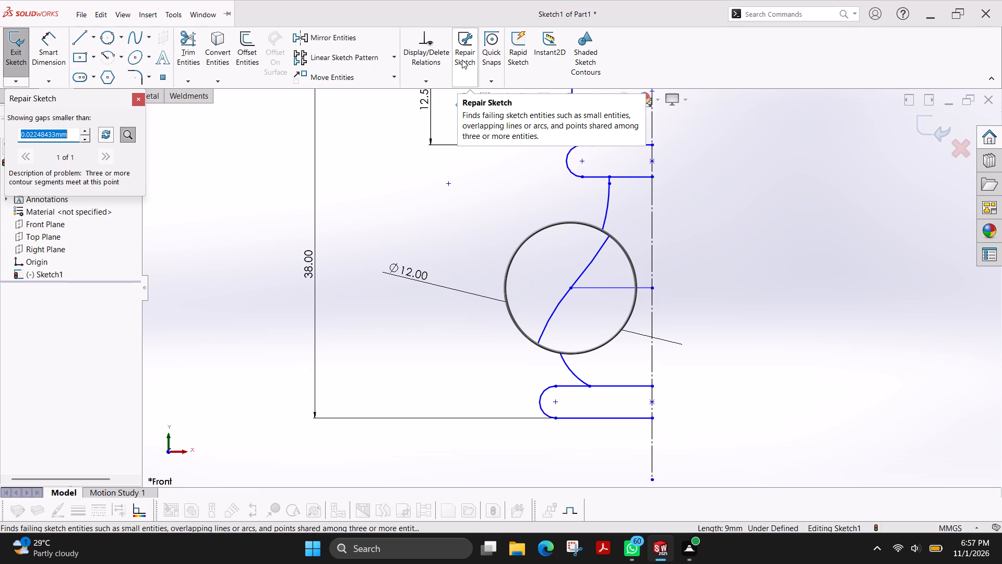
key("Escape")
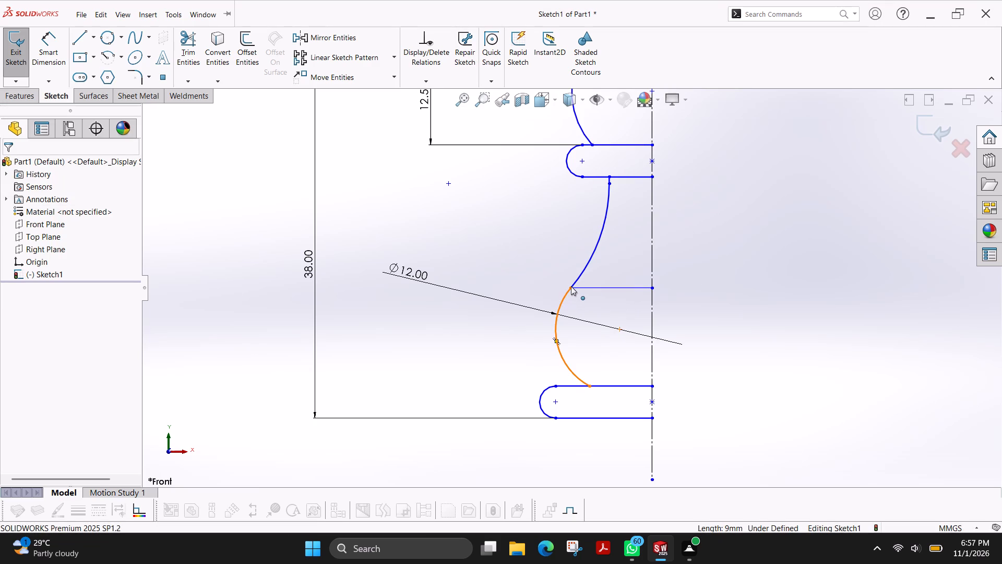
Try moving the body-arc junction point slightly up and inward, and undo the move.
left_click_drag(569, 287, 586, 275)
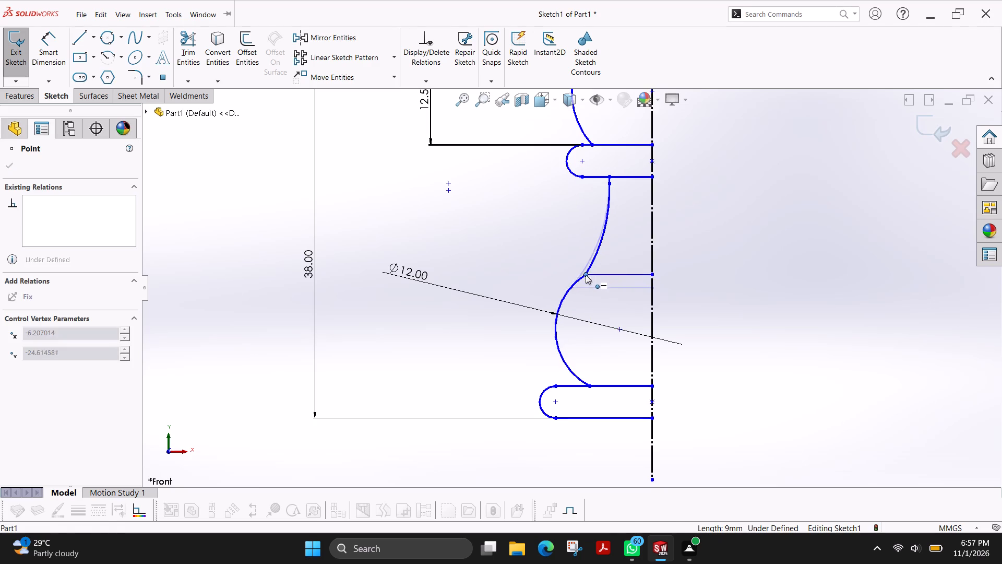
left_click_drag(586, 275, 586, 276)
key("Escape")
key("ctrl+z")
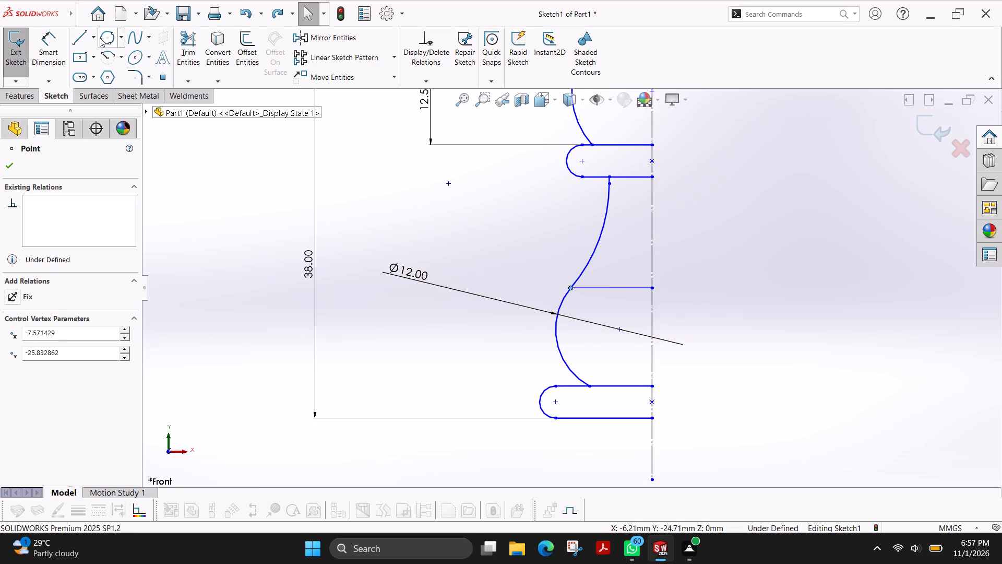
Draw a 6 mm radius circle centred on the lower body arc's centre point, passing through the body-arc junction.
left_click(123, 36)
left_click(121, 54)
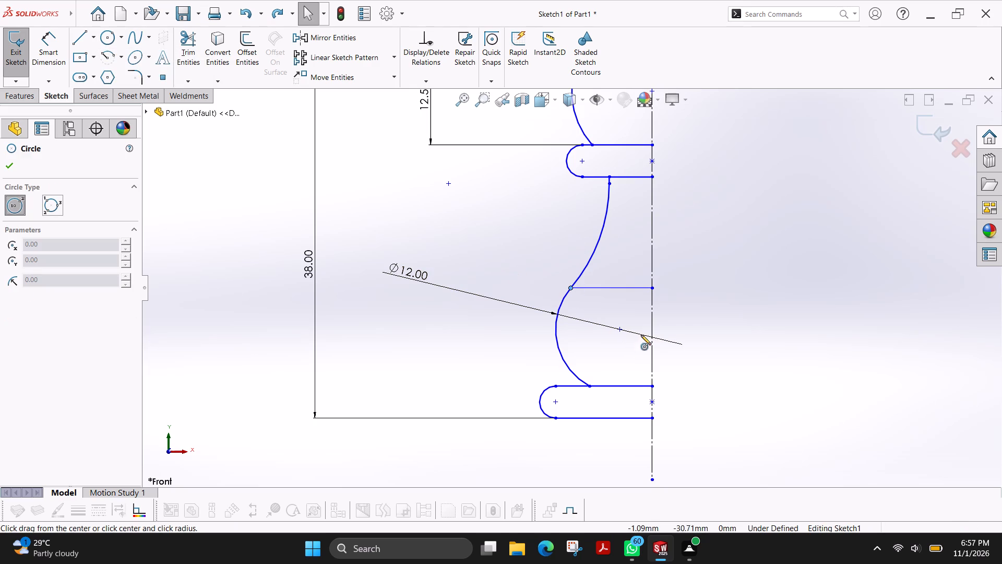
left_click(618, 330)
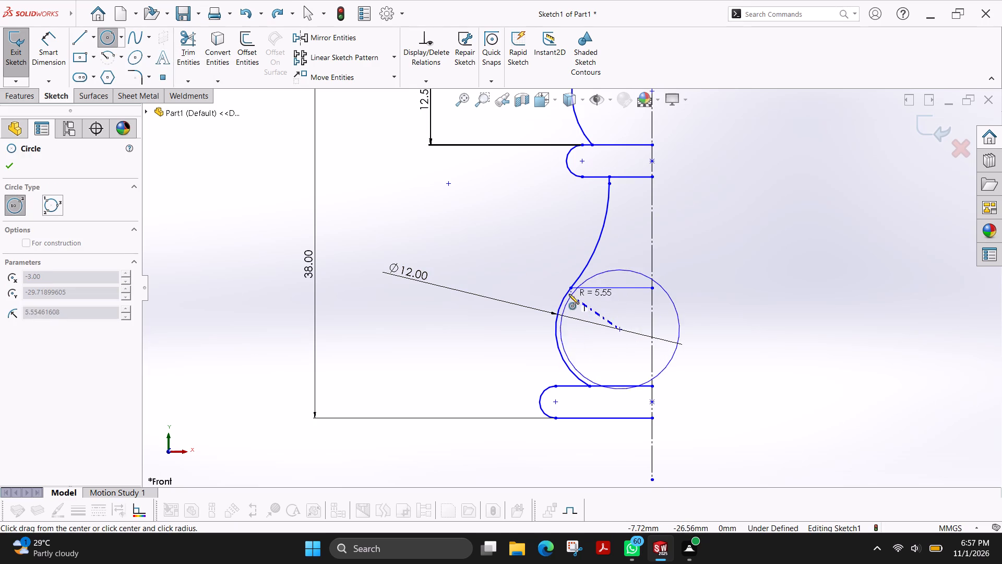
left_click(570, 290)
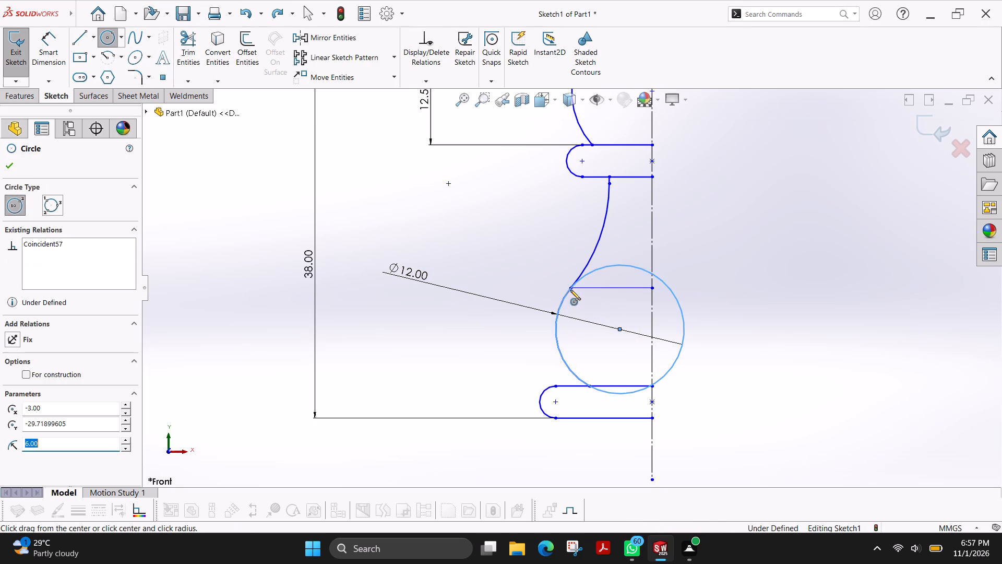
key("Escape")
key("Escape")
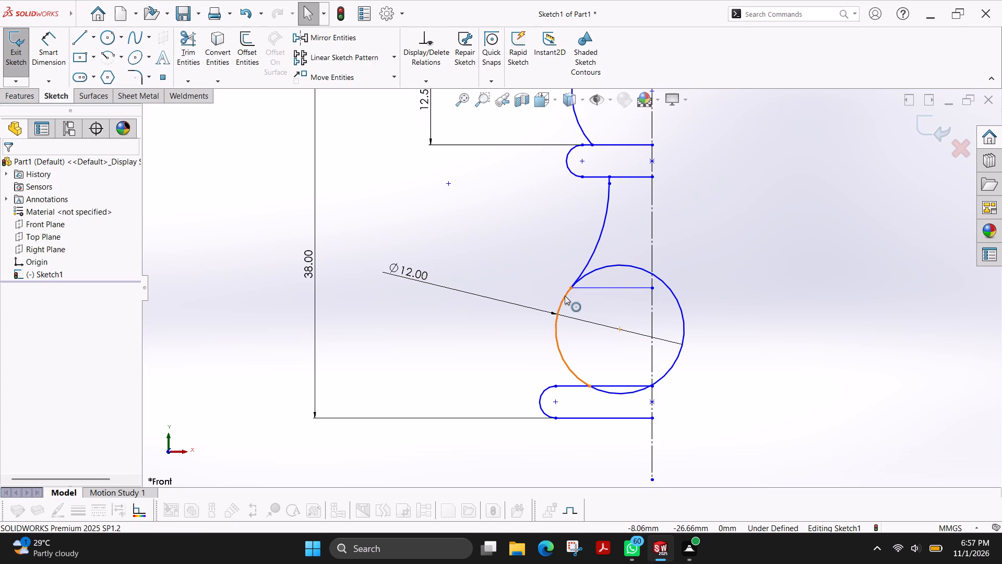
Delete the original lower body arc together with its diameter dimension.
left_click(565, 296)
key("Delete")
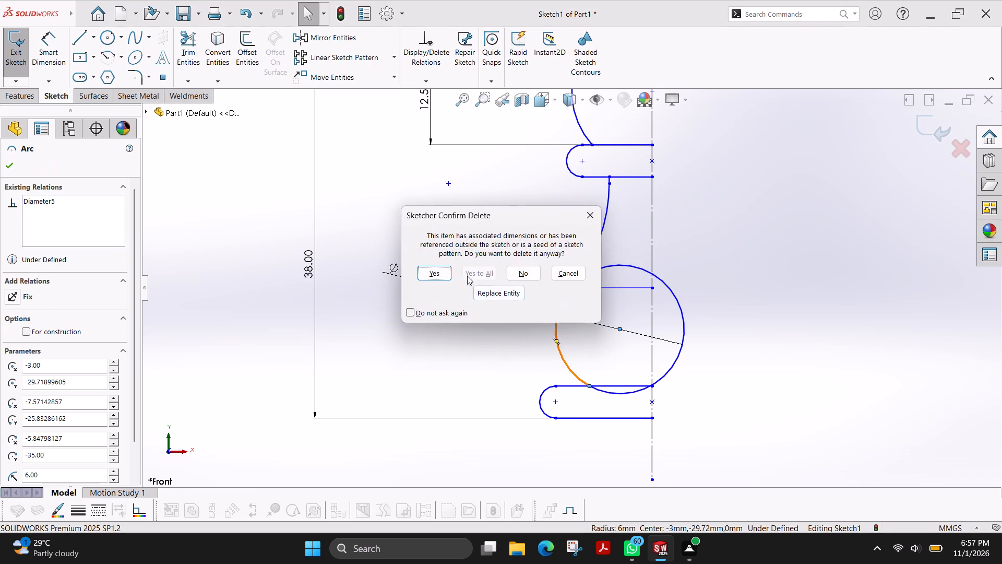
left_click(442, 272)
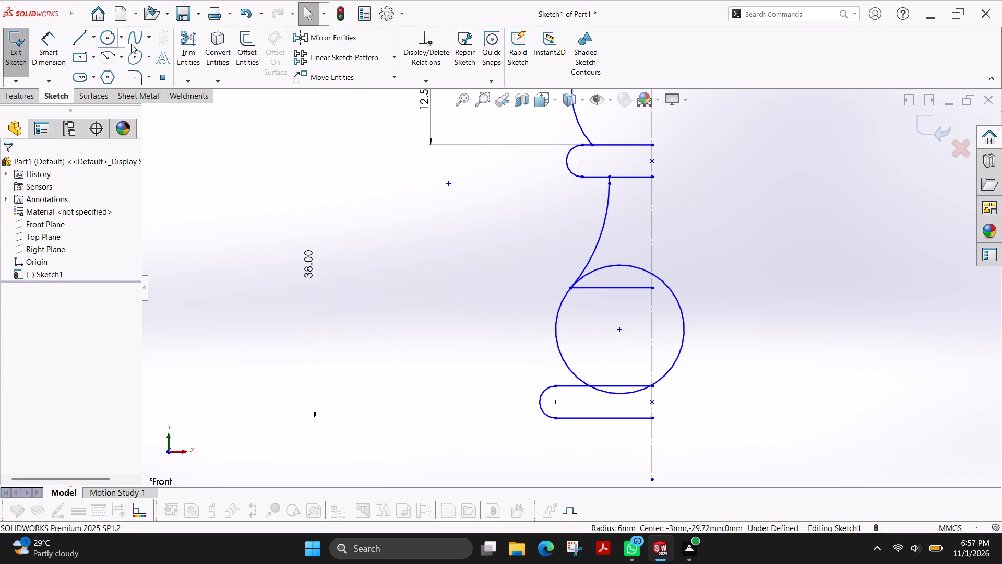
Trim the circle down to its outer arc between the junction and the base, and trim away the horizontal line at the junction.
left_click(188, 52)
left_click_drag(625, 253, 620, 268)
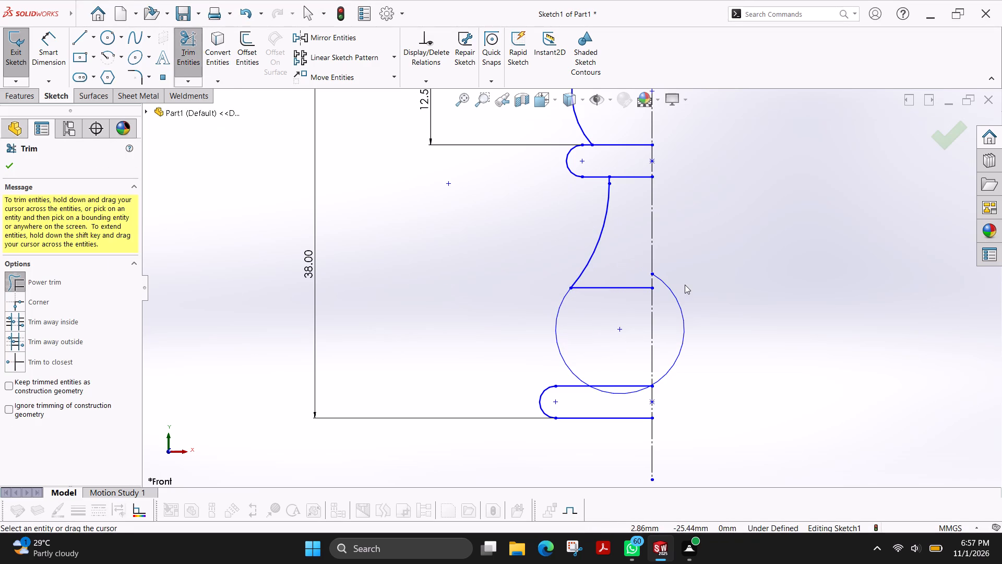
left_click_drag(685, 285, 672, 319)
left_click_drag(627, 399, 622, 390)
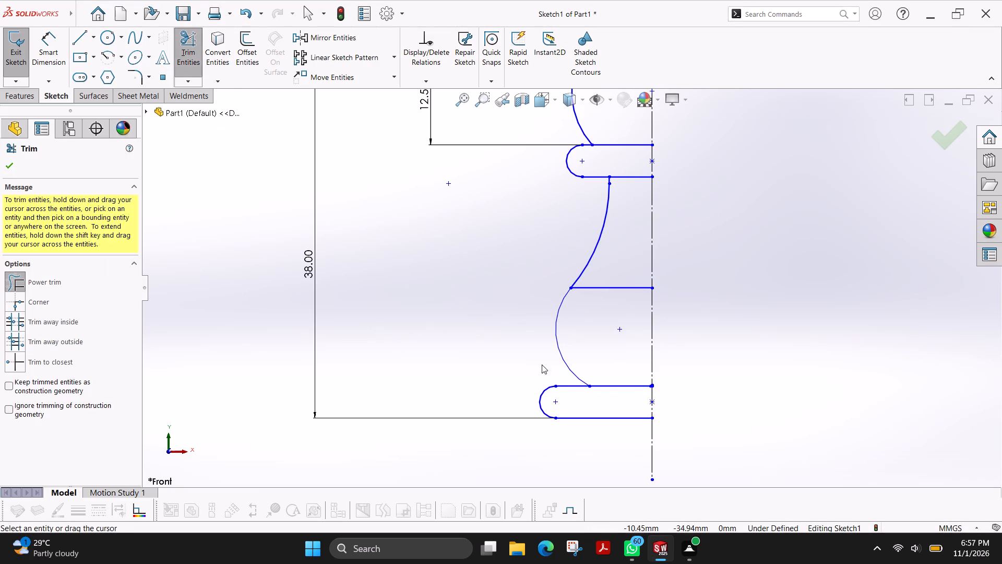
left_click_drag(604, 272, 599, 299)
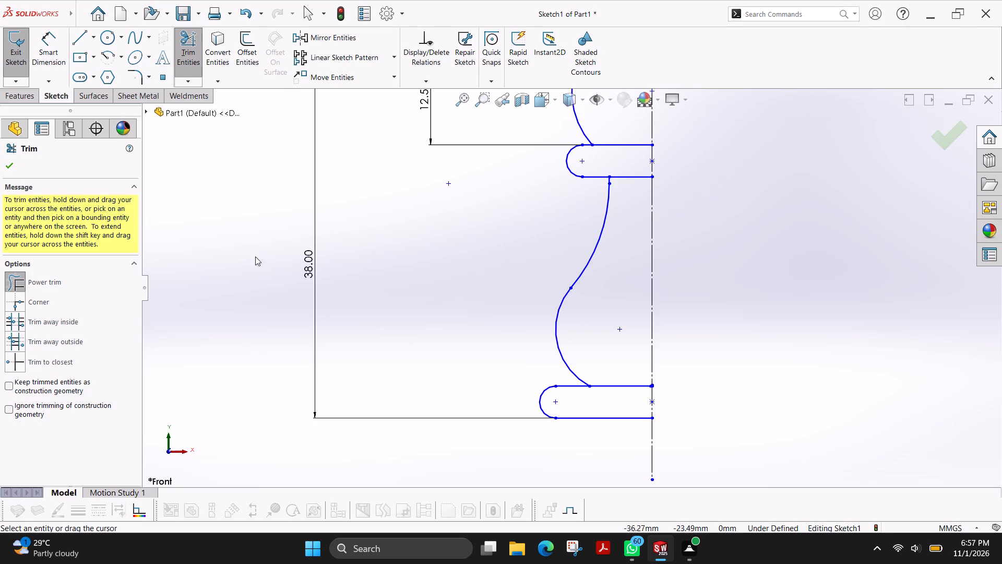
left_click(12, 167)
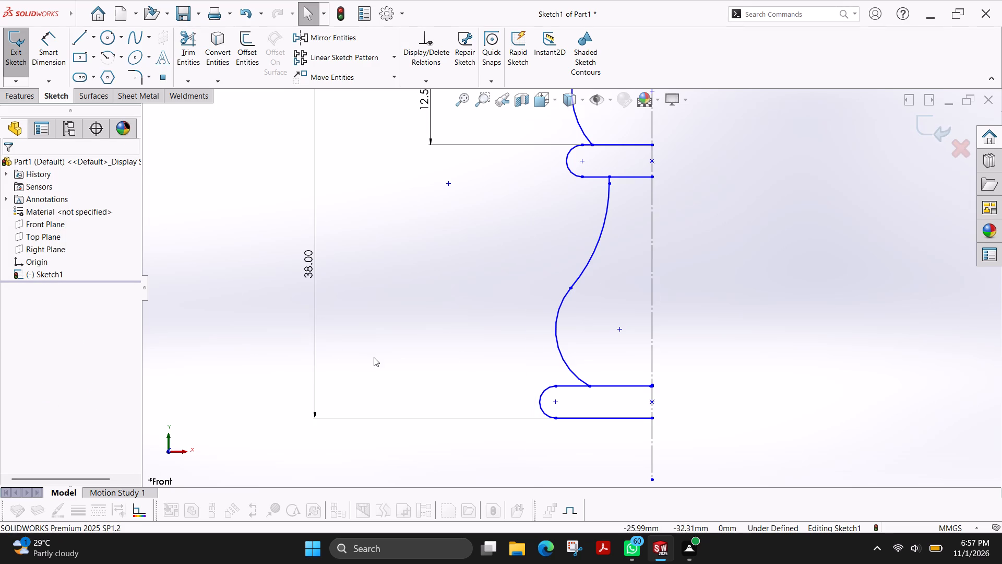
Exit the sketch and set up a 360-degree revolve of the head, collar, body and base regions about the vertical construction line, without Thin Feature.
scroll(456, 234, "up", 4)
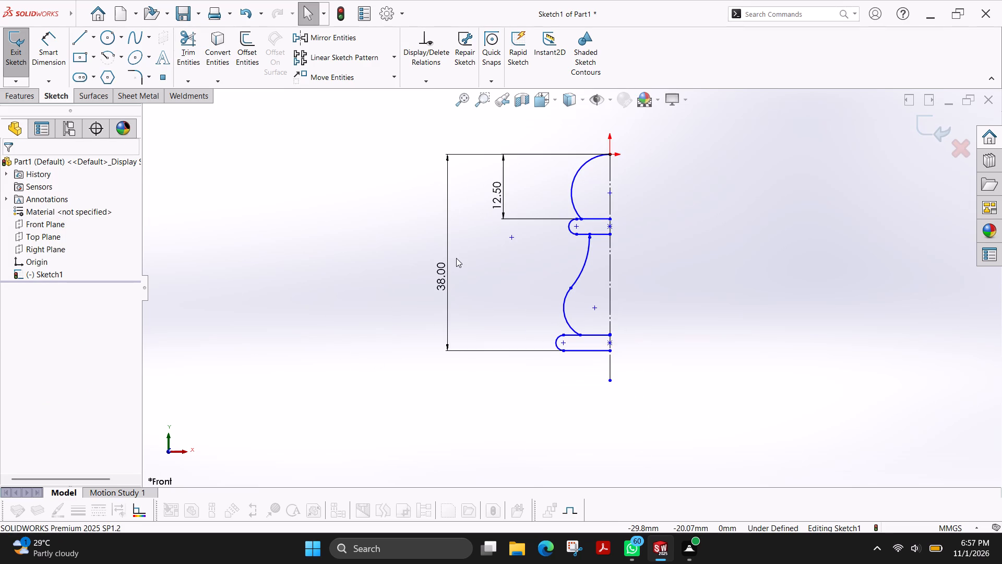
left_click(17, 40)
left_click(21, 98)
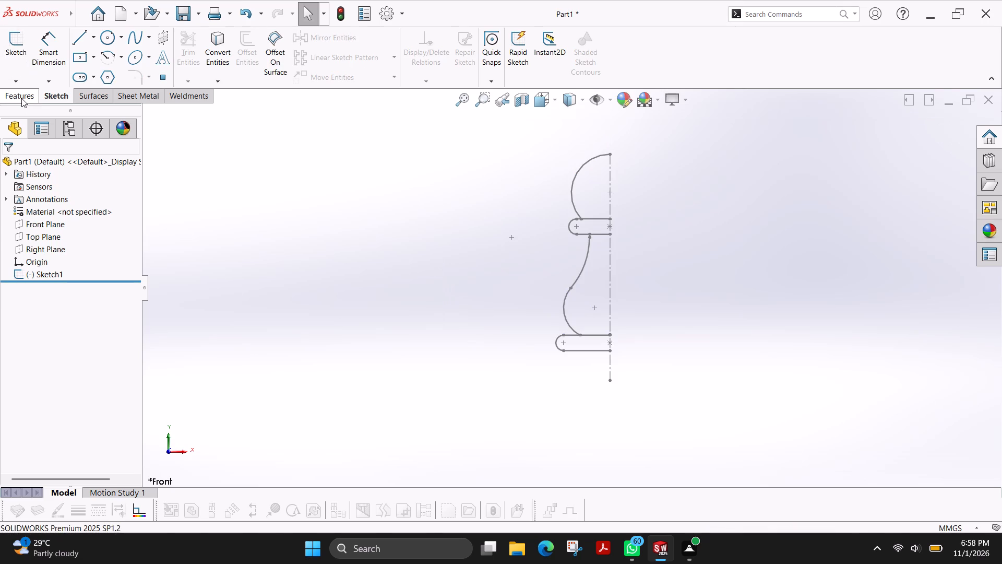
left_click(54, 45)
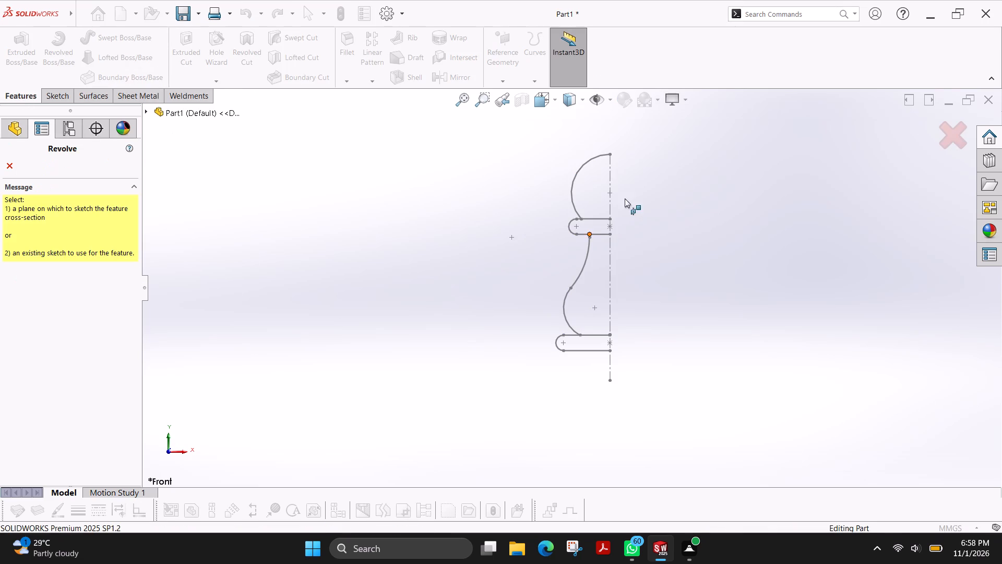
left_click(572, 190)
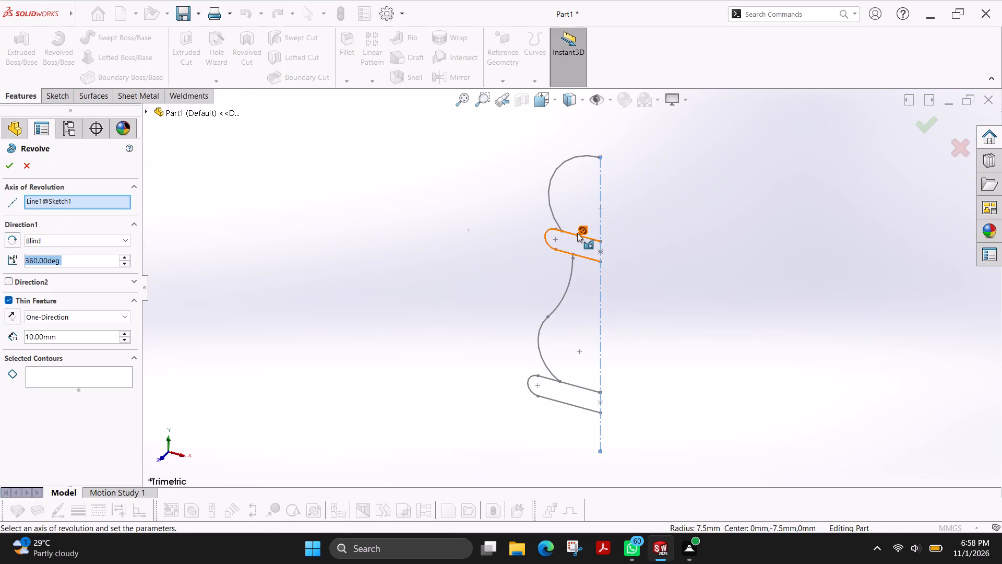
left_click(571, 243)
left_click(572, 196)
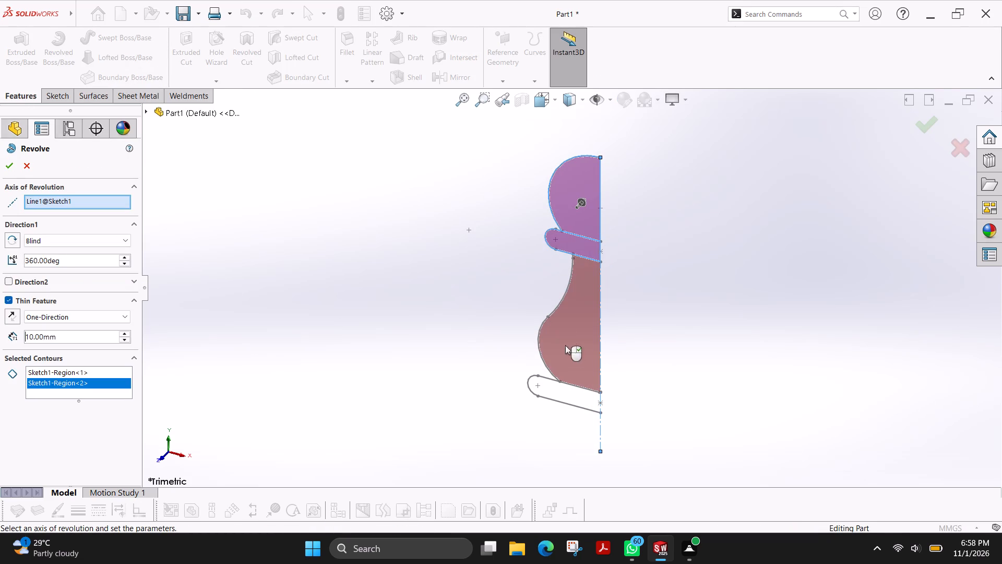
left_click(576, 345)
left_click(571, 396)
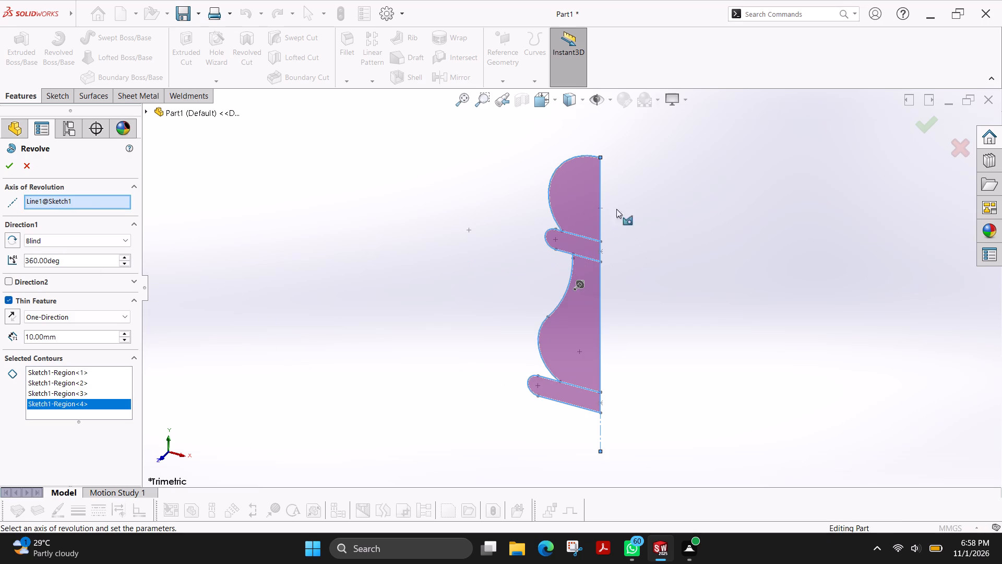
left_click(13, 170)
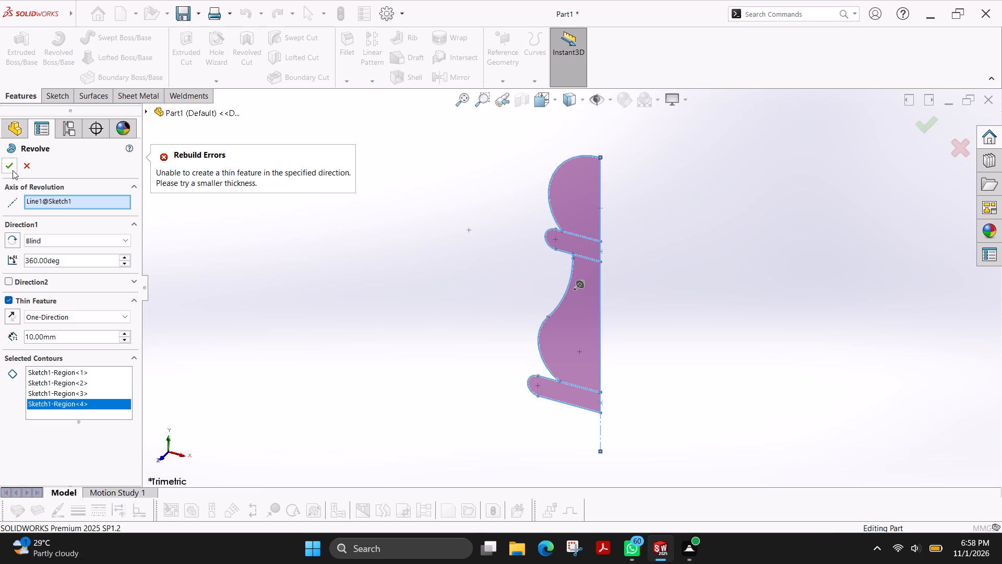
left_click(7, 301)
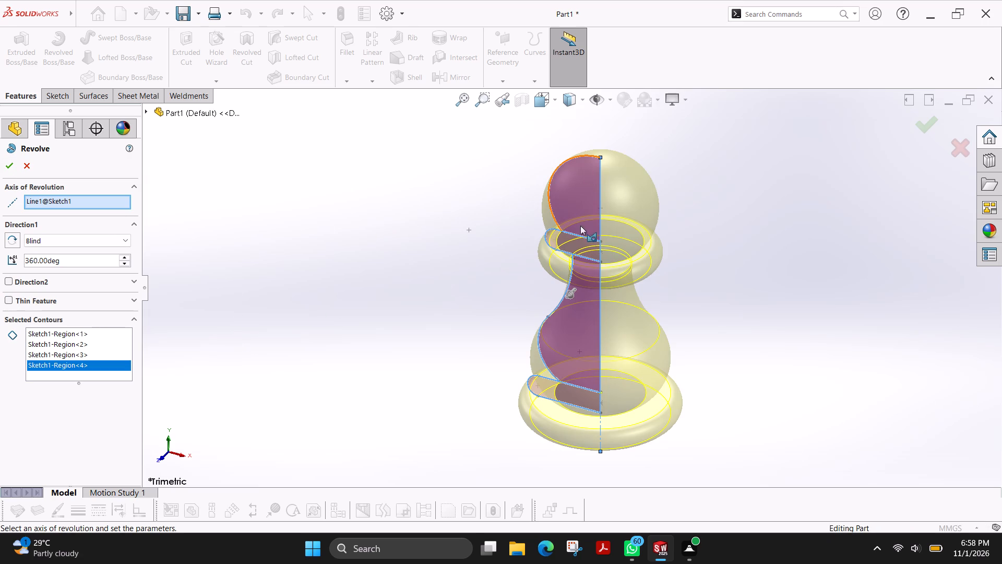
Complete the pawn's solid revolve about the vertical construction line with the angle at 360 degrees.
left_click(124, 264)
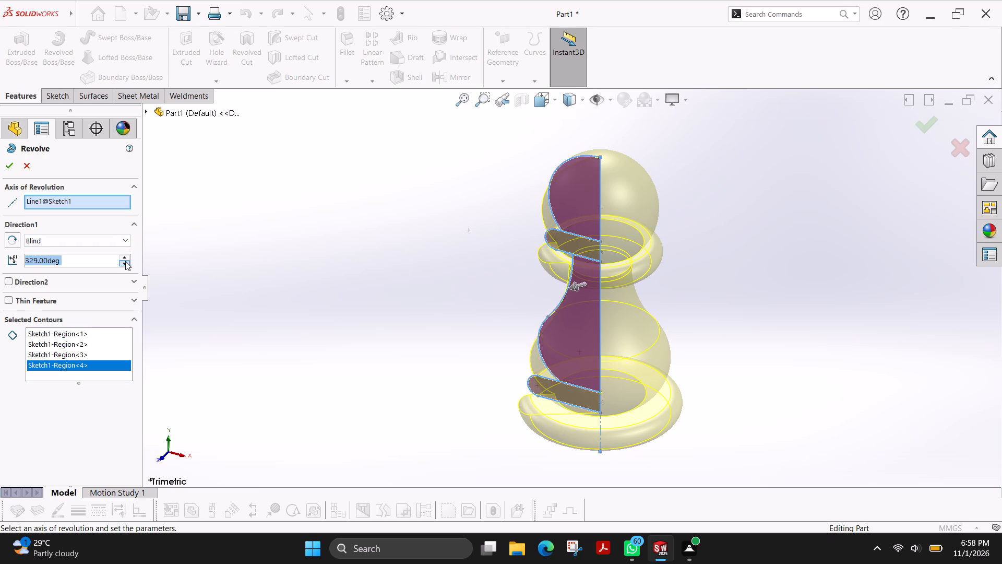
left_click(123, 259)
left_click(123, 259)
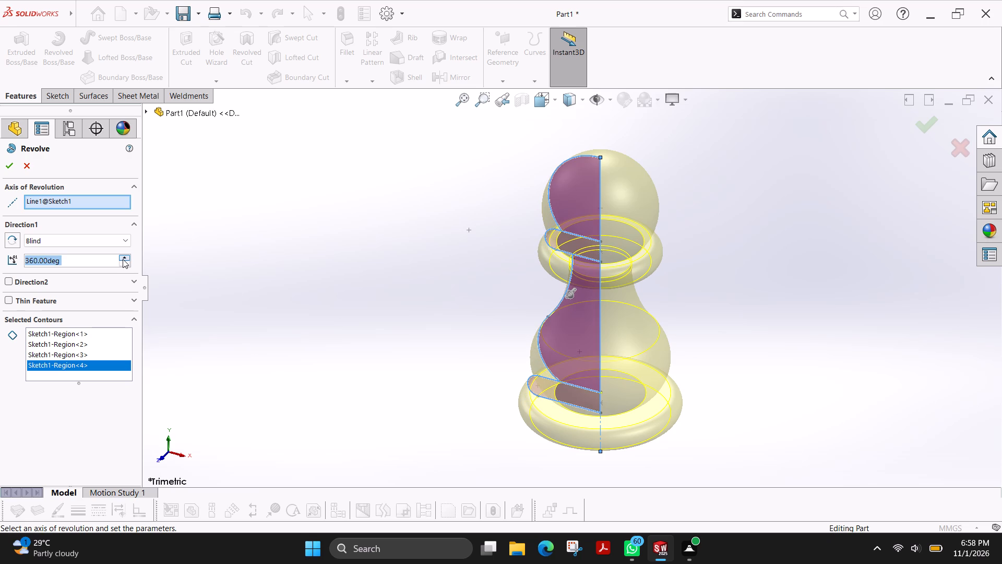
left_click(8, 166)
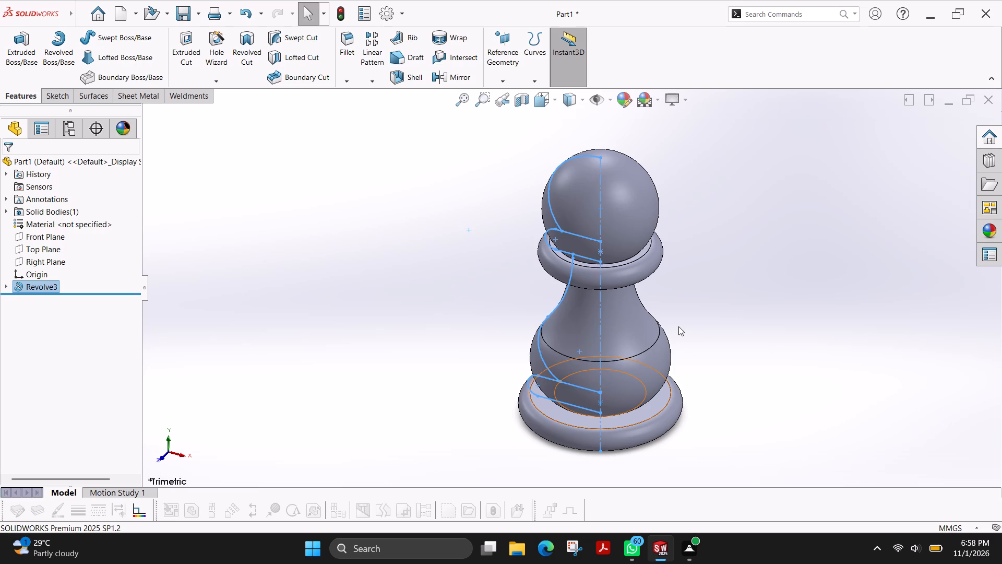
key("Escape")
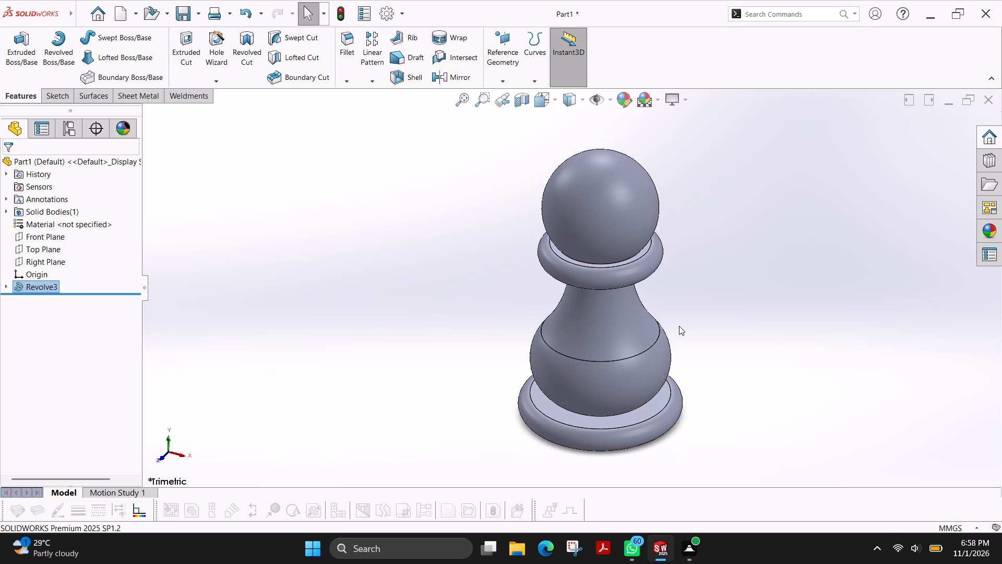
Save the part as FUJIPart150 in the solidworks folder inside Desktop's fuji drawing file folder.
scroll(679, 326, "up", 1)
key("ctrl+s")
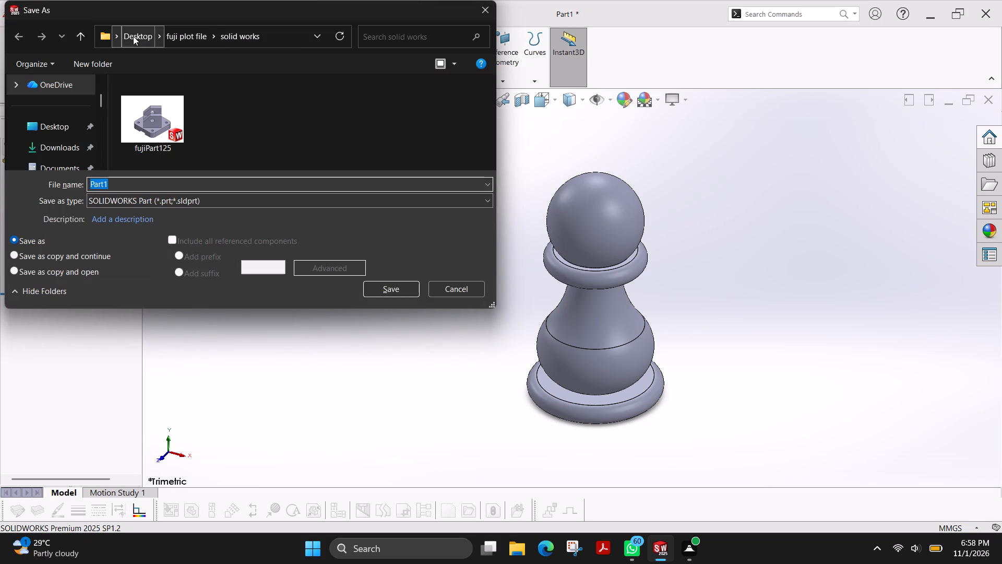
left_click(133, 36)
double_click(193, 131)
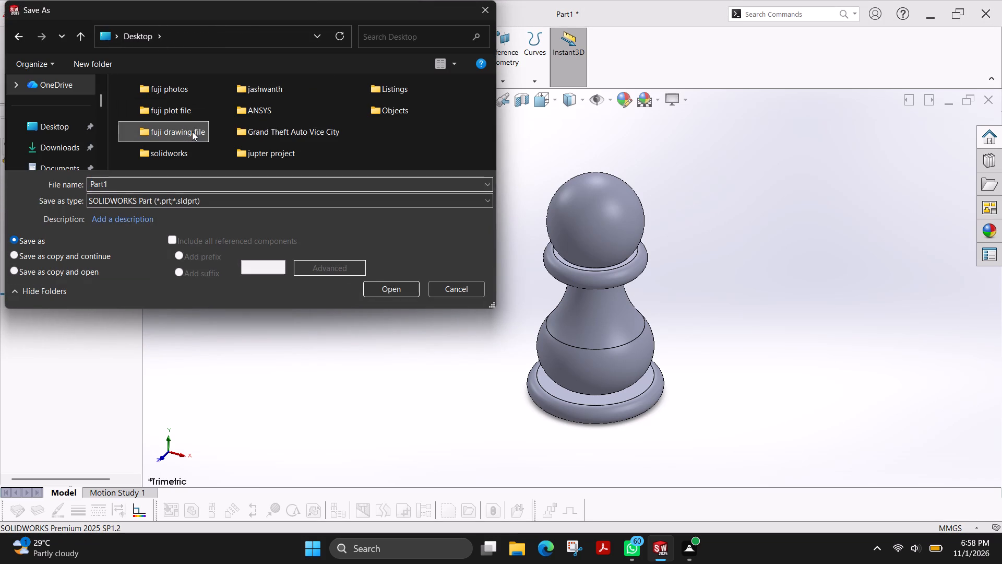
double_click(161, 101)
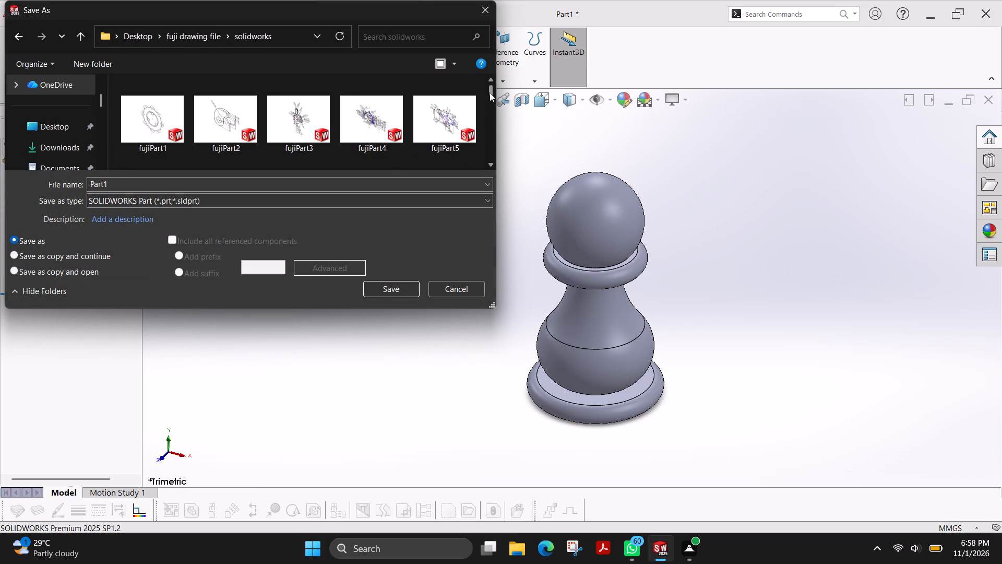
left_click_drag(490, 92, 491, 160)
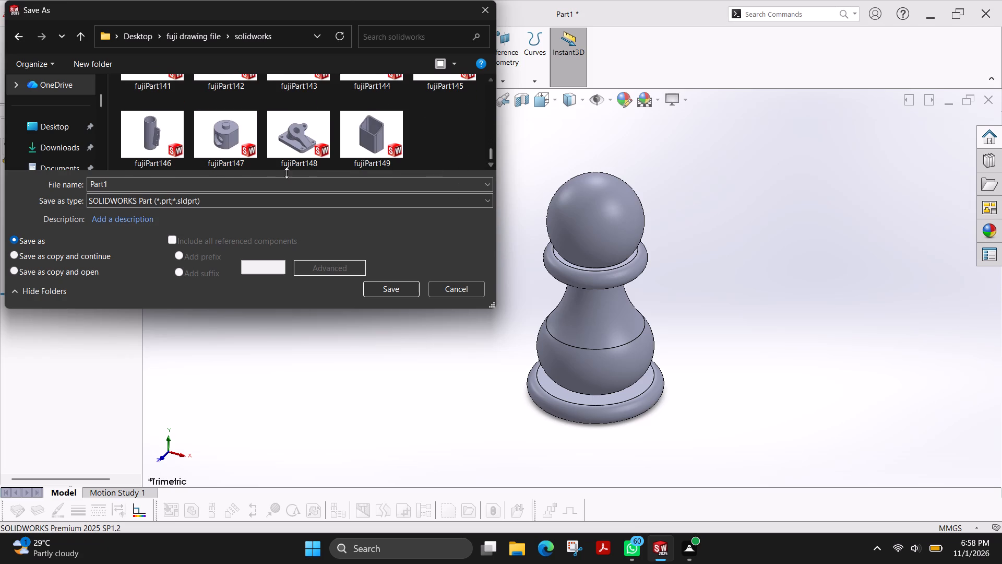
left_click(273, 180)
key("Right")
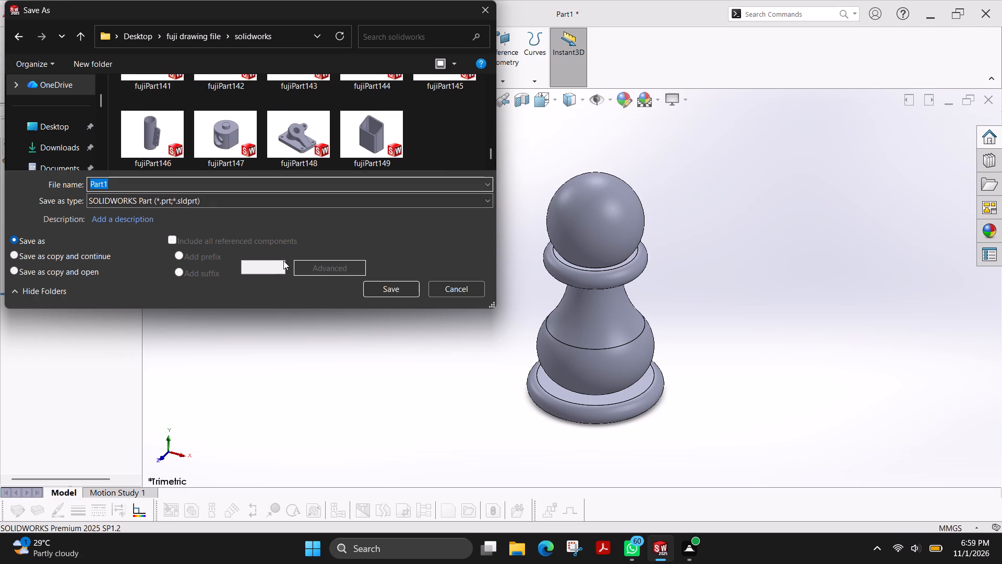
key("BackSpace")
type("150")
key("Left")
key("Left")
key("Left")
key("Left")
key("Left")
key("Left")
key("Left")
key("Left")
key("Left")
key("Left")
key("Left")
key("Left")
key("Left")
key("Left")
key("Left")
key("Left")
type("FUJI")
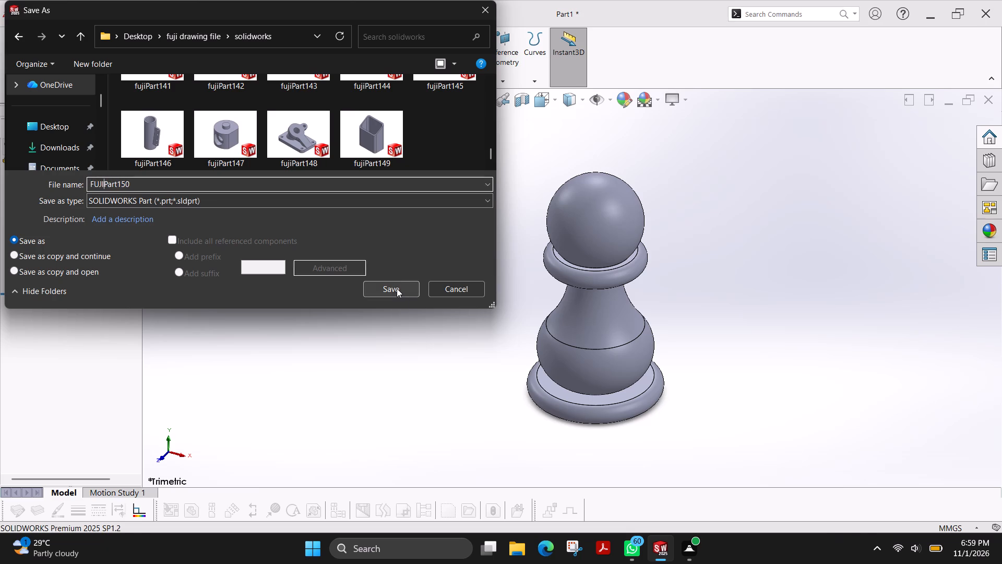
left_click(397, 288)
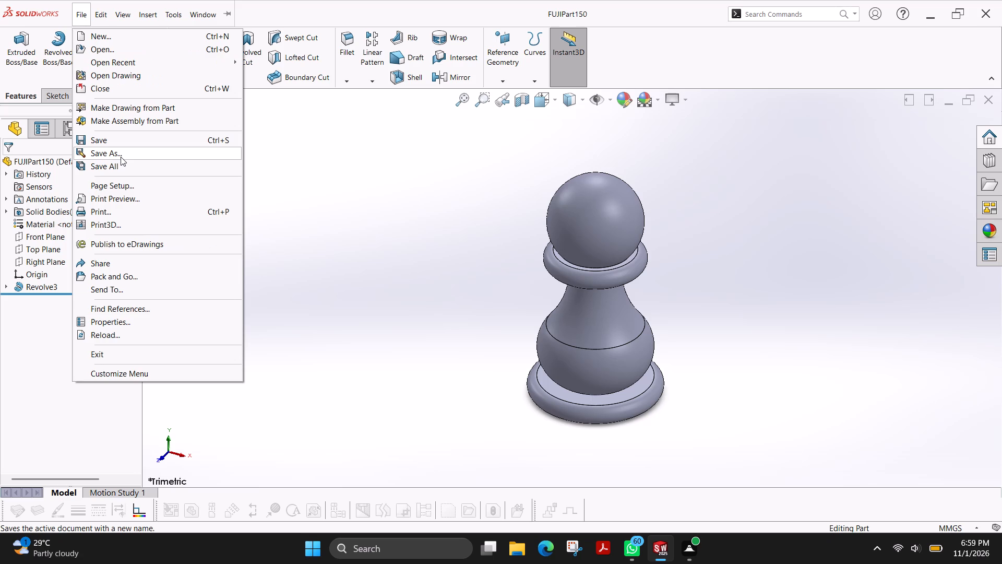
Export the pawn as a PDF named FUJIPart150 to the solid works folder inside Desktop's fuji plot file folder.
left_click(121, 156)
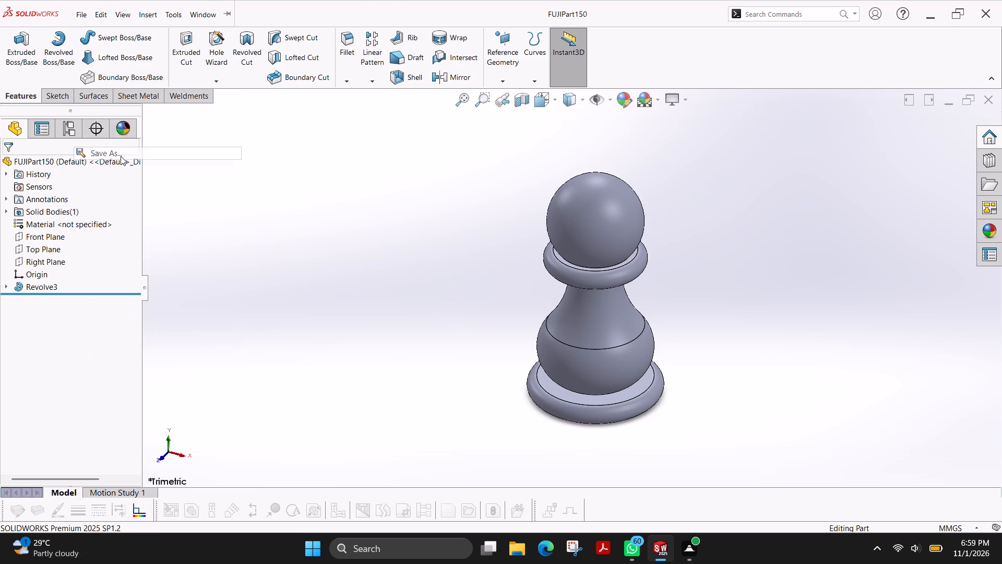
left_click(137, 41)
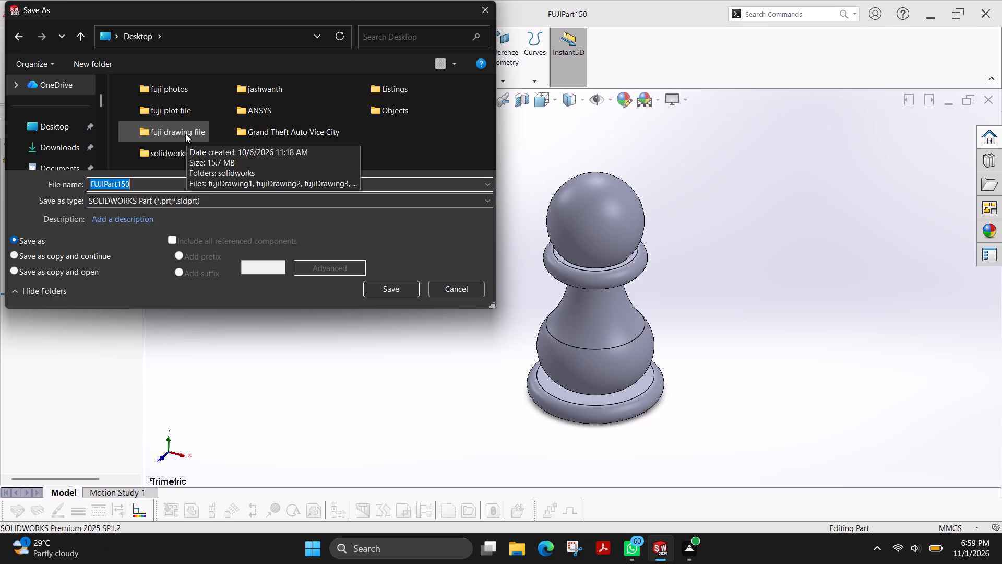
double_click(187, 115)
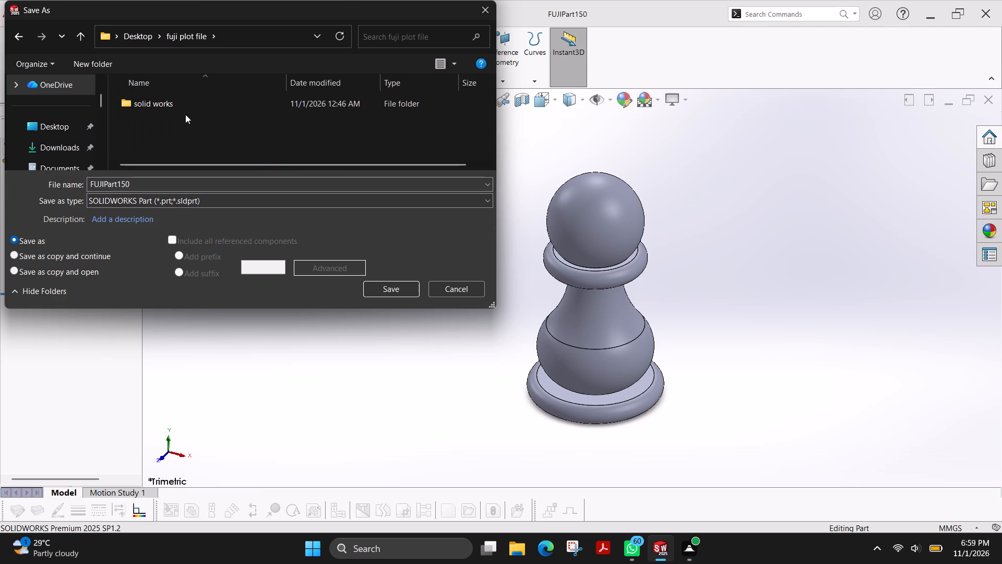
left_click(163, 97)
double_click(170, 106)
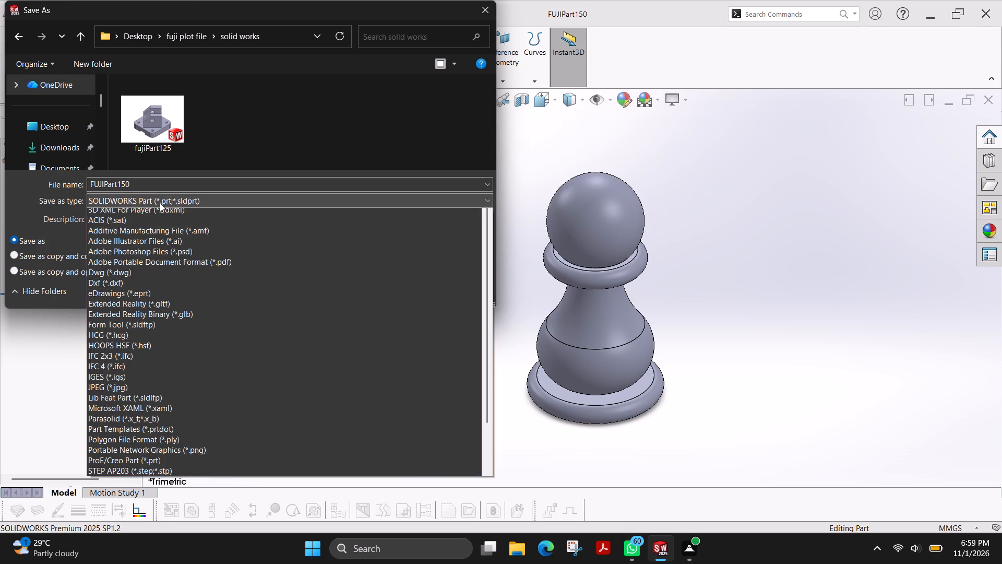
left_click(171, 310)
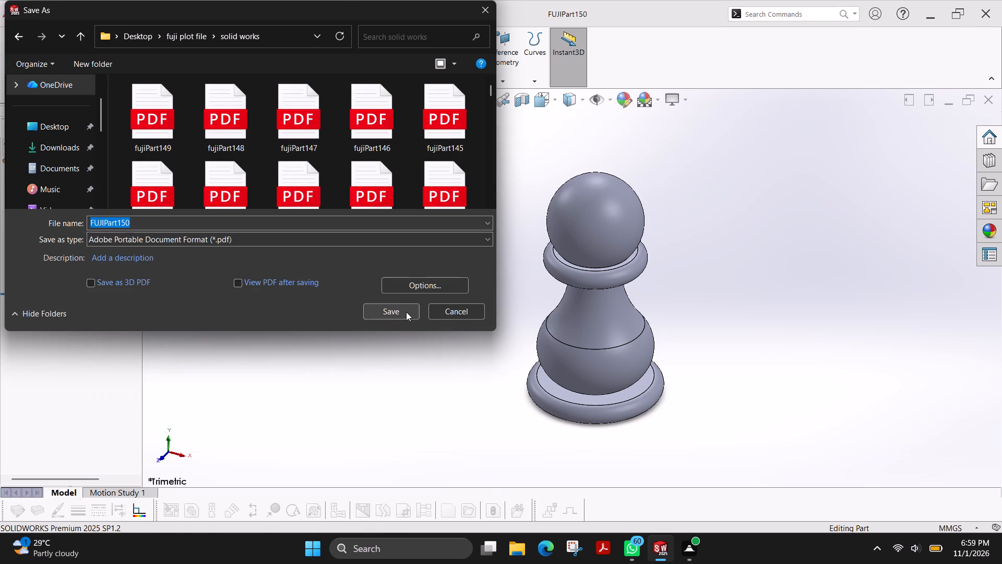
left_click(401, 311)
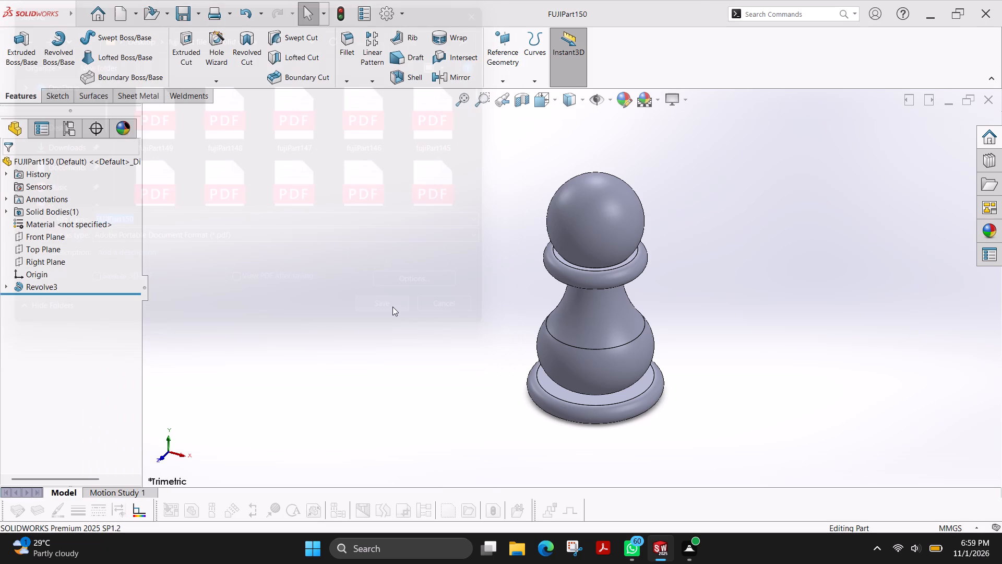